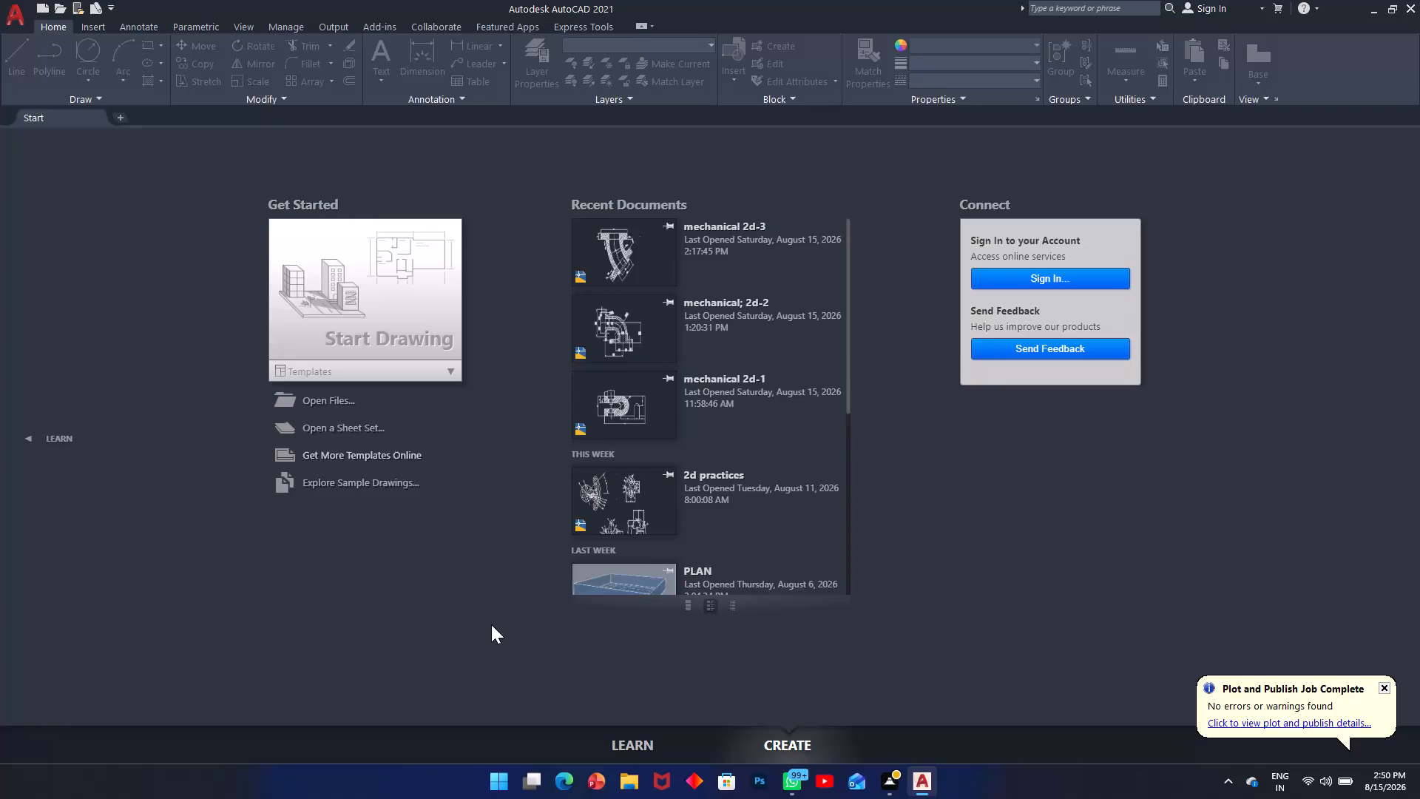
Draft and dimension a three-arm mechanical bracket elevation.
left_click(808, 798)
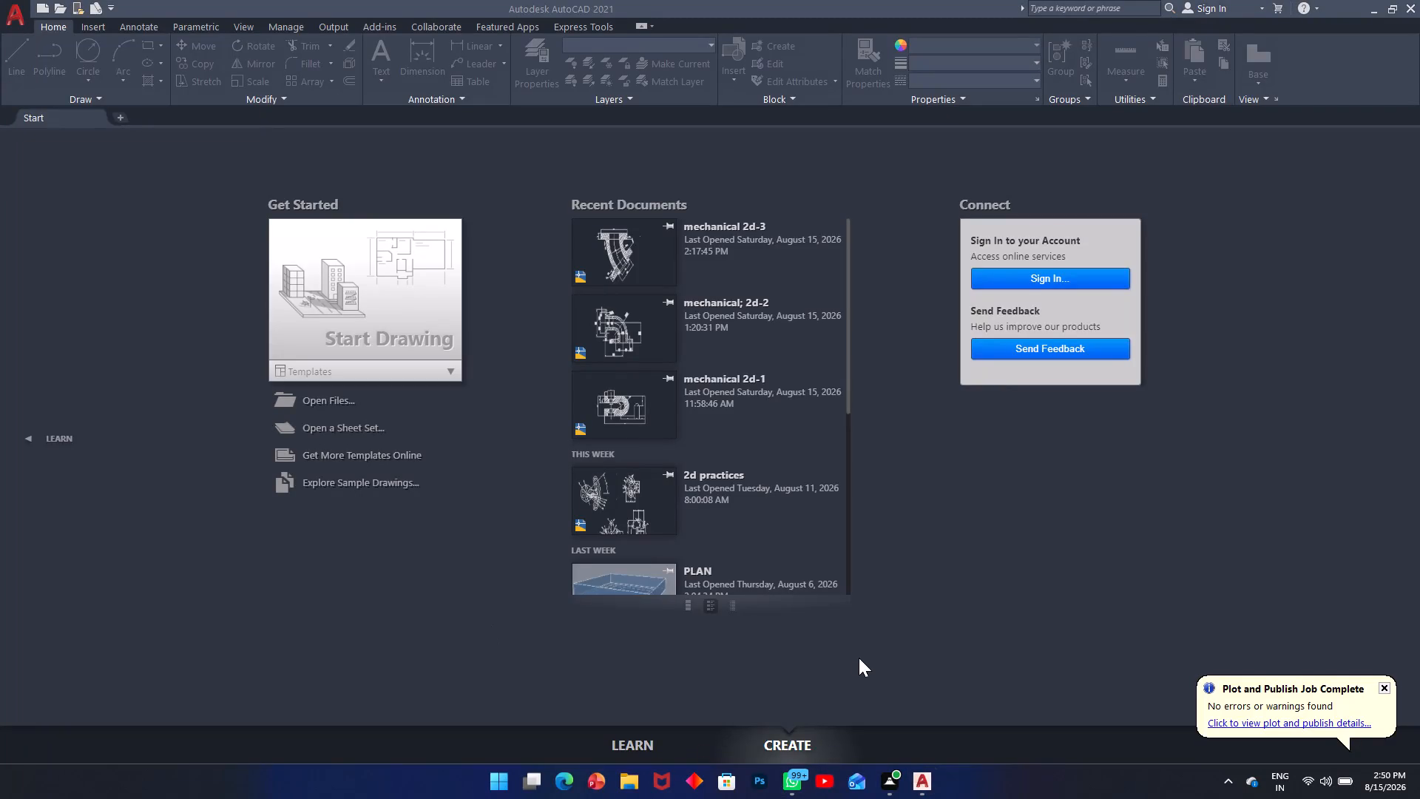
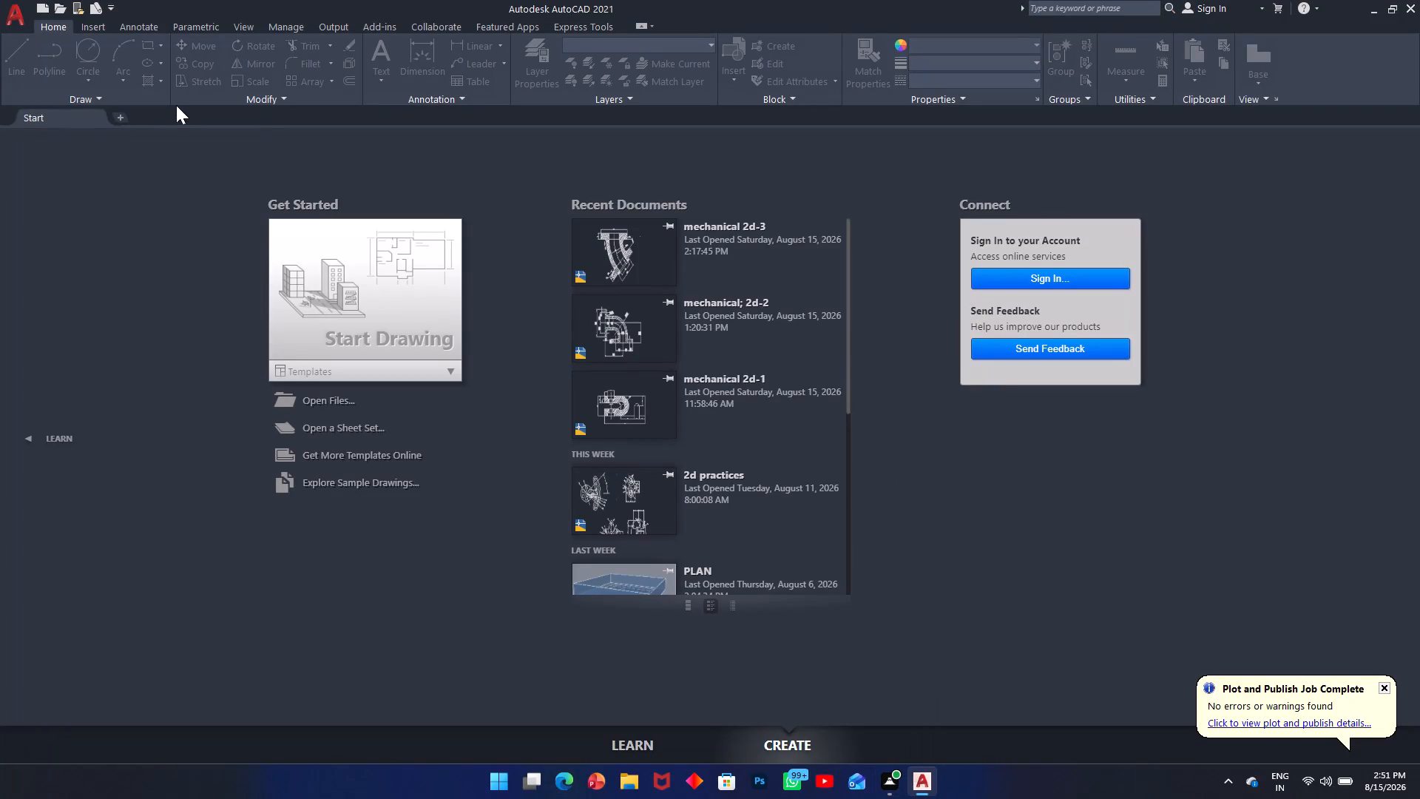
Create a new blank drawing from the Start page.
left_click(115, 122)
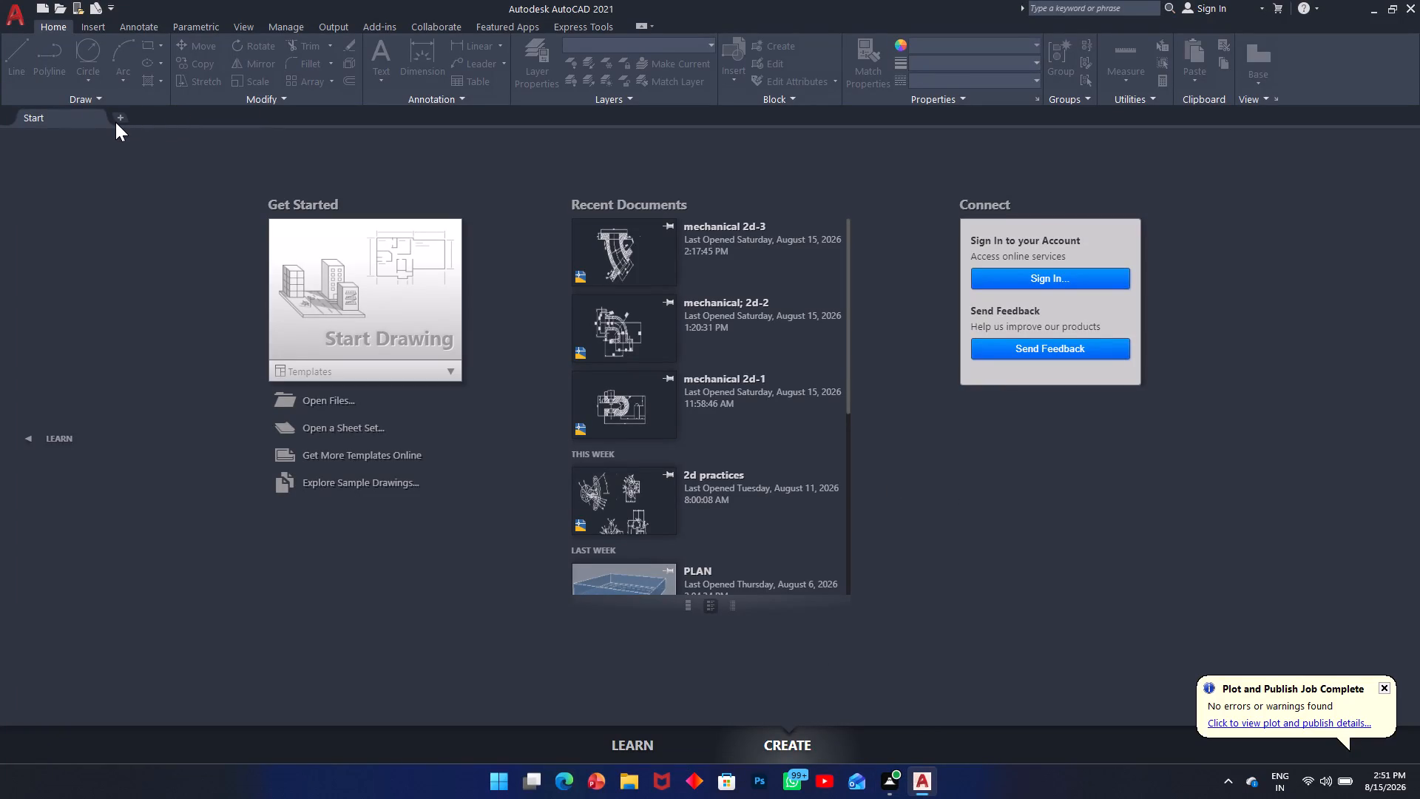
left_click(119, 118)
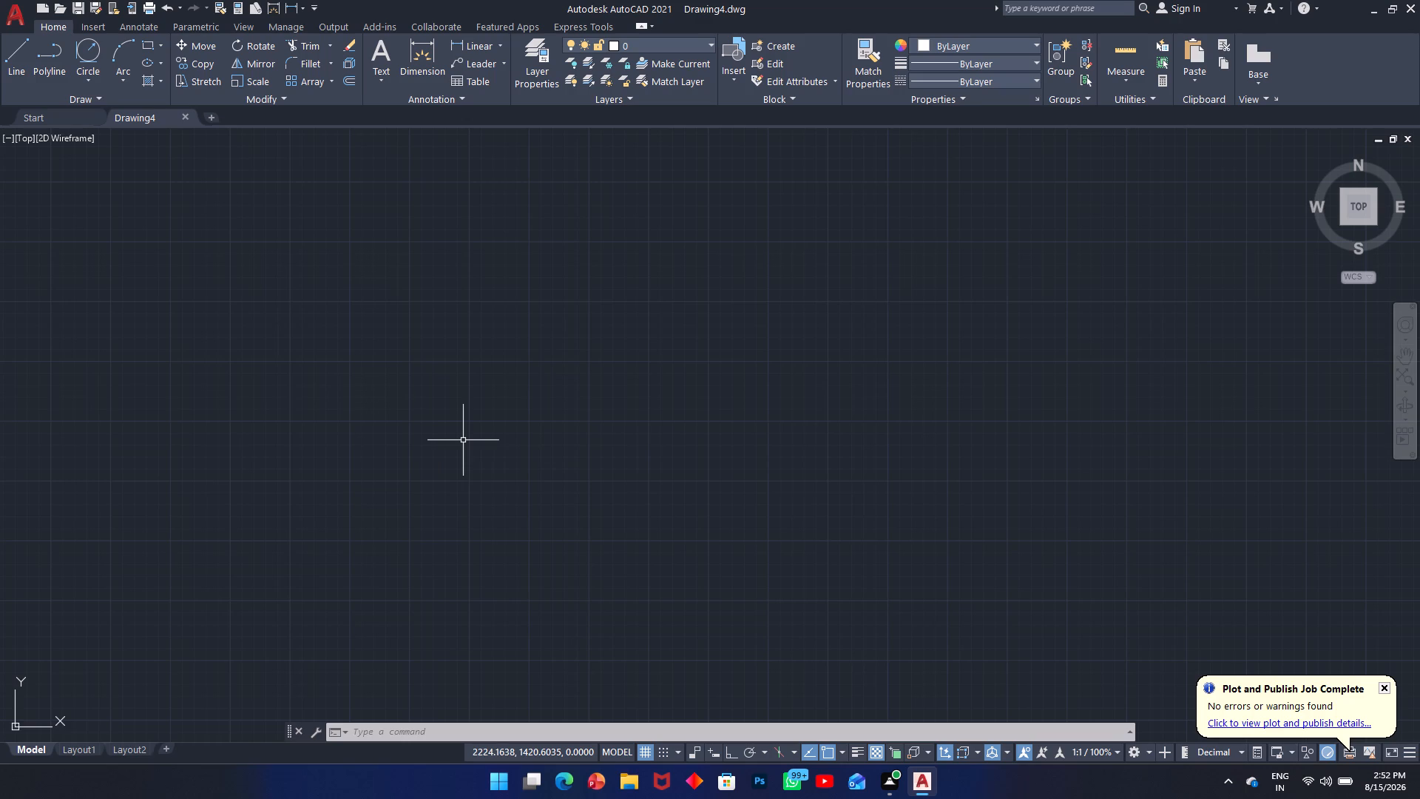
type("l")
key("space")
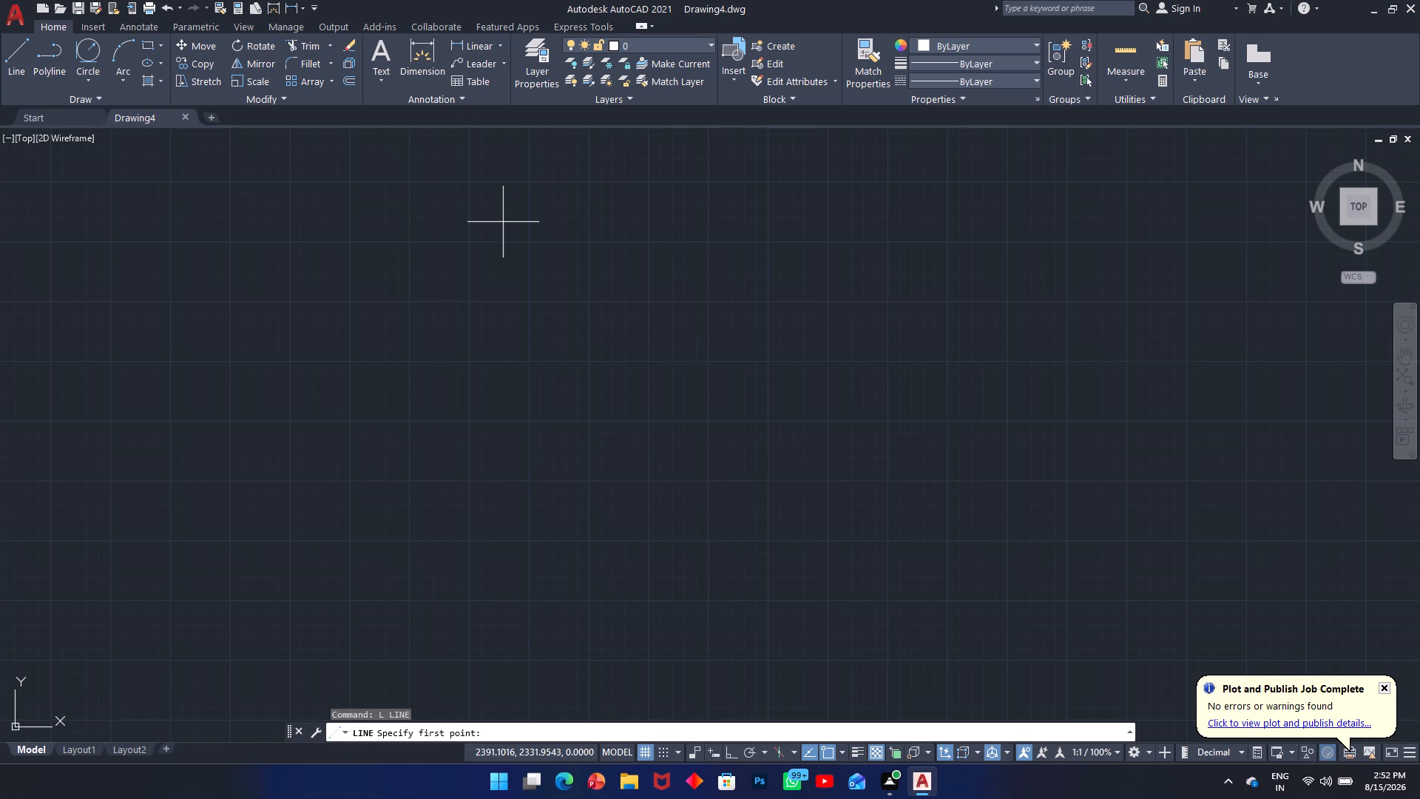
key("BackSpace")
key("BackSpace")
Raise the display brightness in the Windows quick settings and return to the drawing.
left_click(1345, 784)
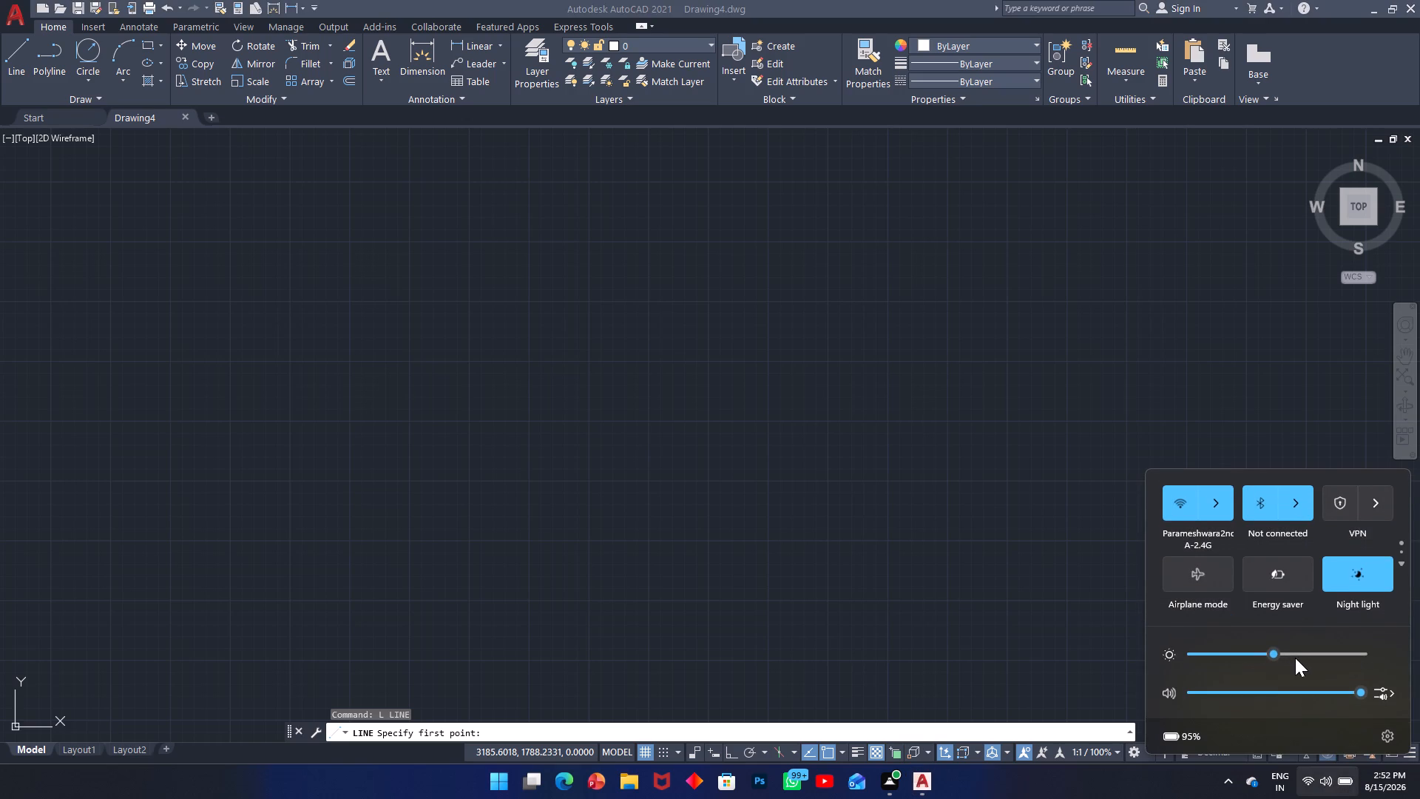
left_click(1298, 658)
left_click(1306, 657)
left_click(809, 495)
Set the model space limits from 0,0 to 500,500 and zoom to show the whole drawing area.
type("lim")
key("space")
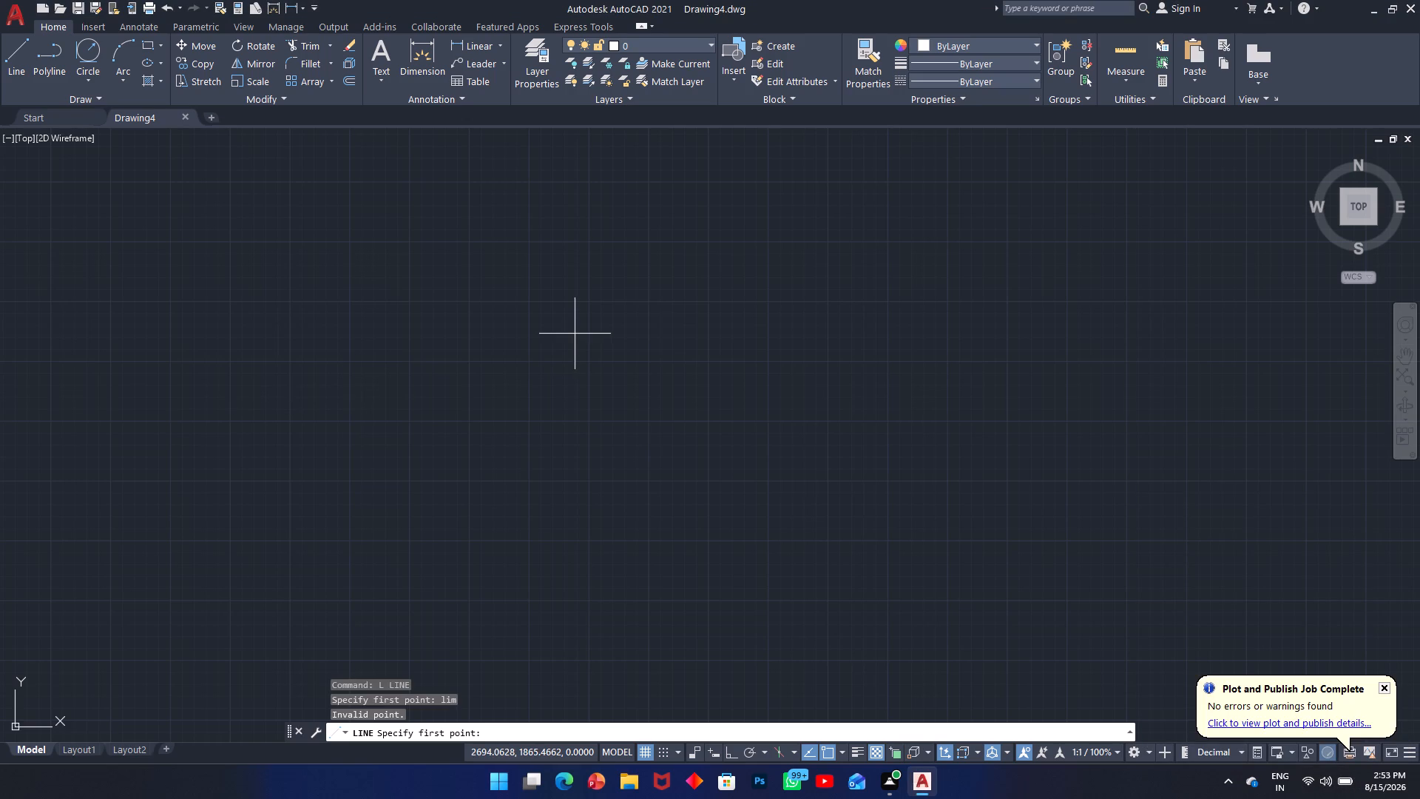
key("Escape")
type("lim")
key("space")
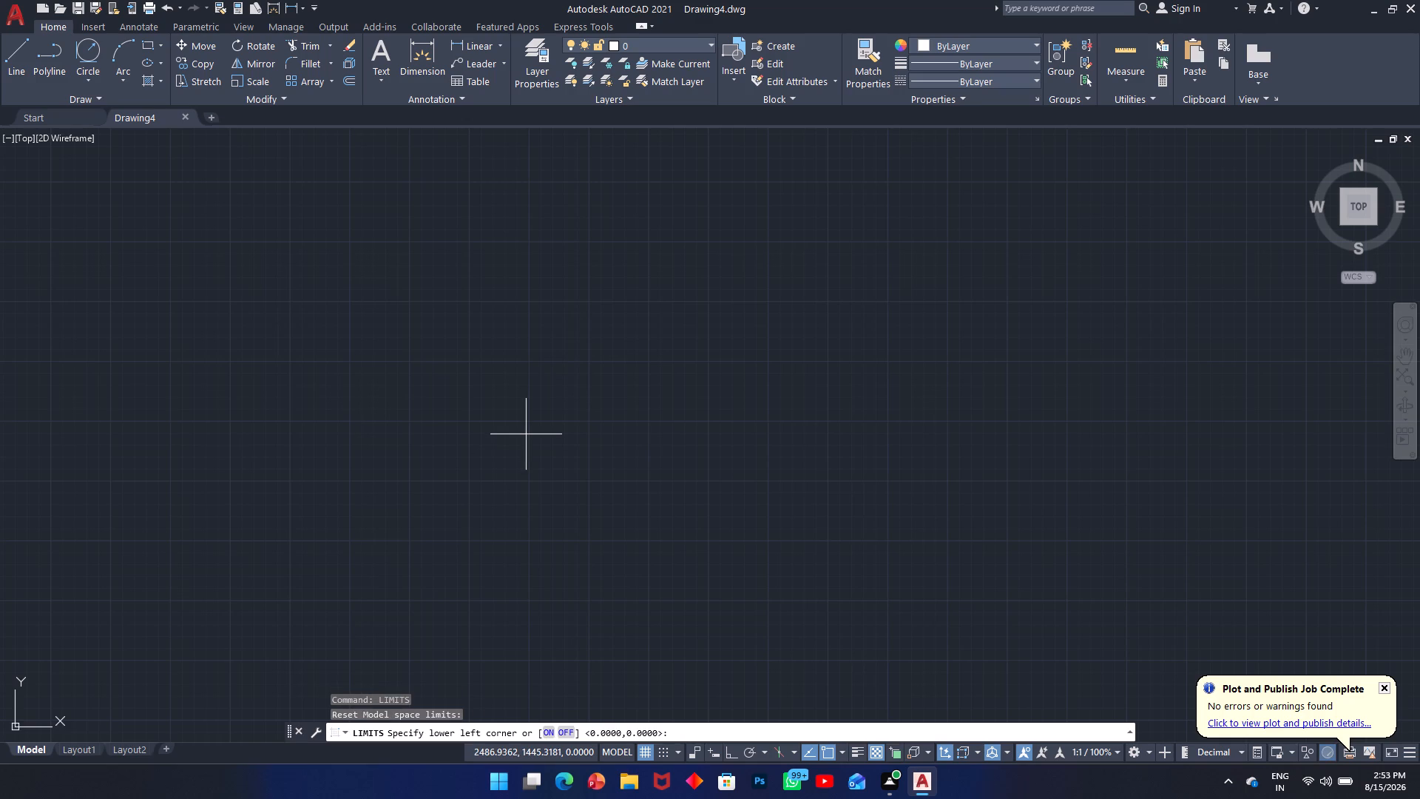
type("0,0")
key("Return")
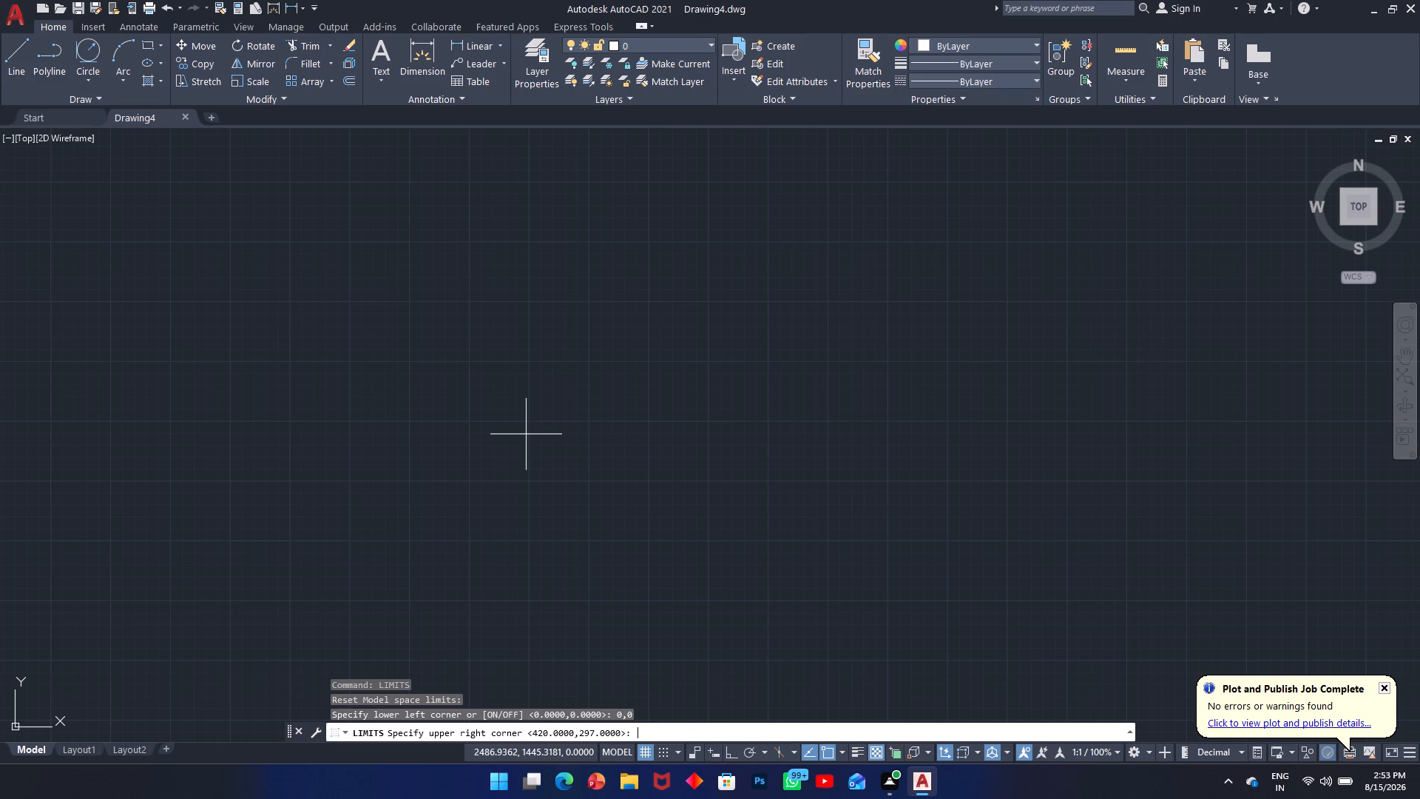
type("500,500")
key("Return")
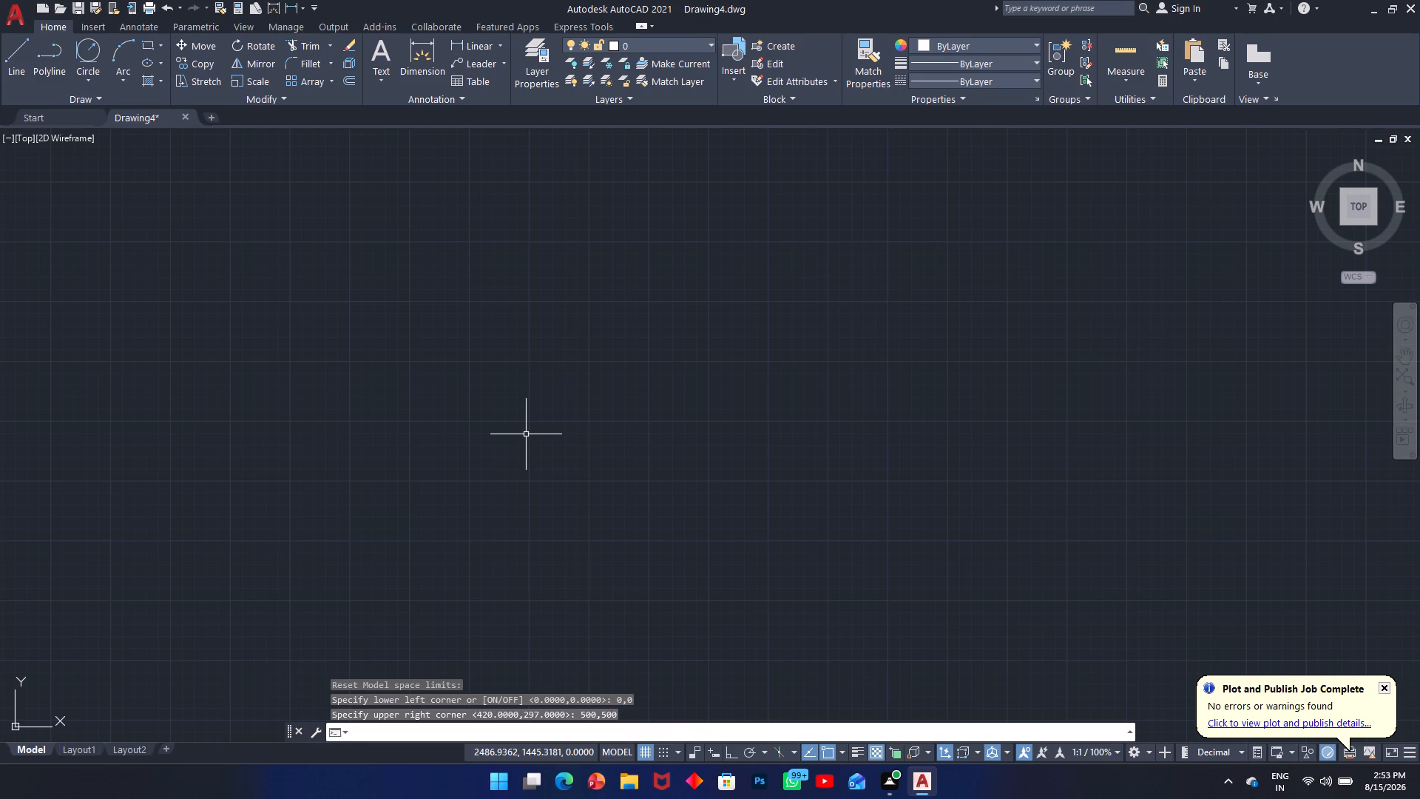
key("z")
key("Return")
key("a")
key("Return")
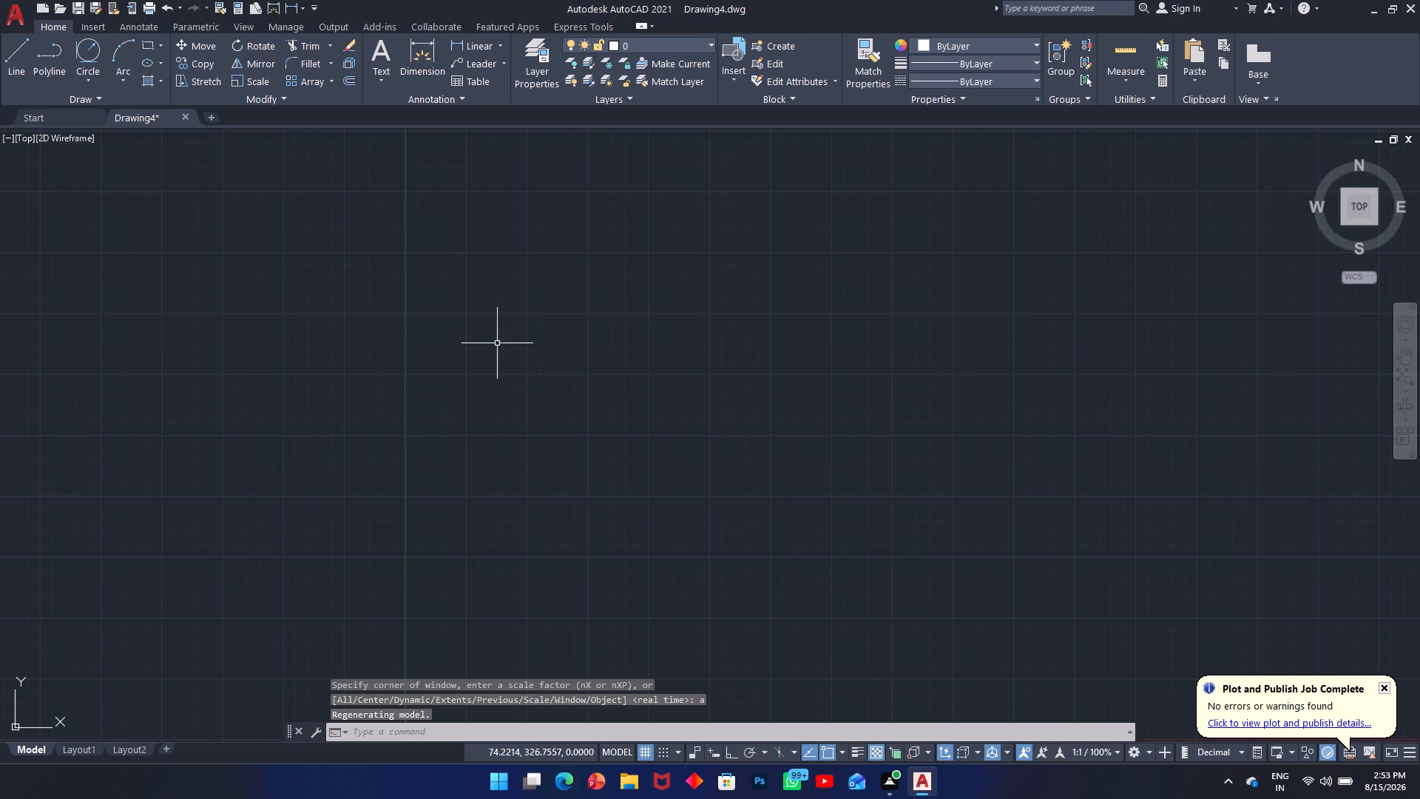
With Ortho on, draw the stem's open-topped outline using lines 165 down, 45 to the right and 165 up.
type("l")
key("space")
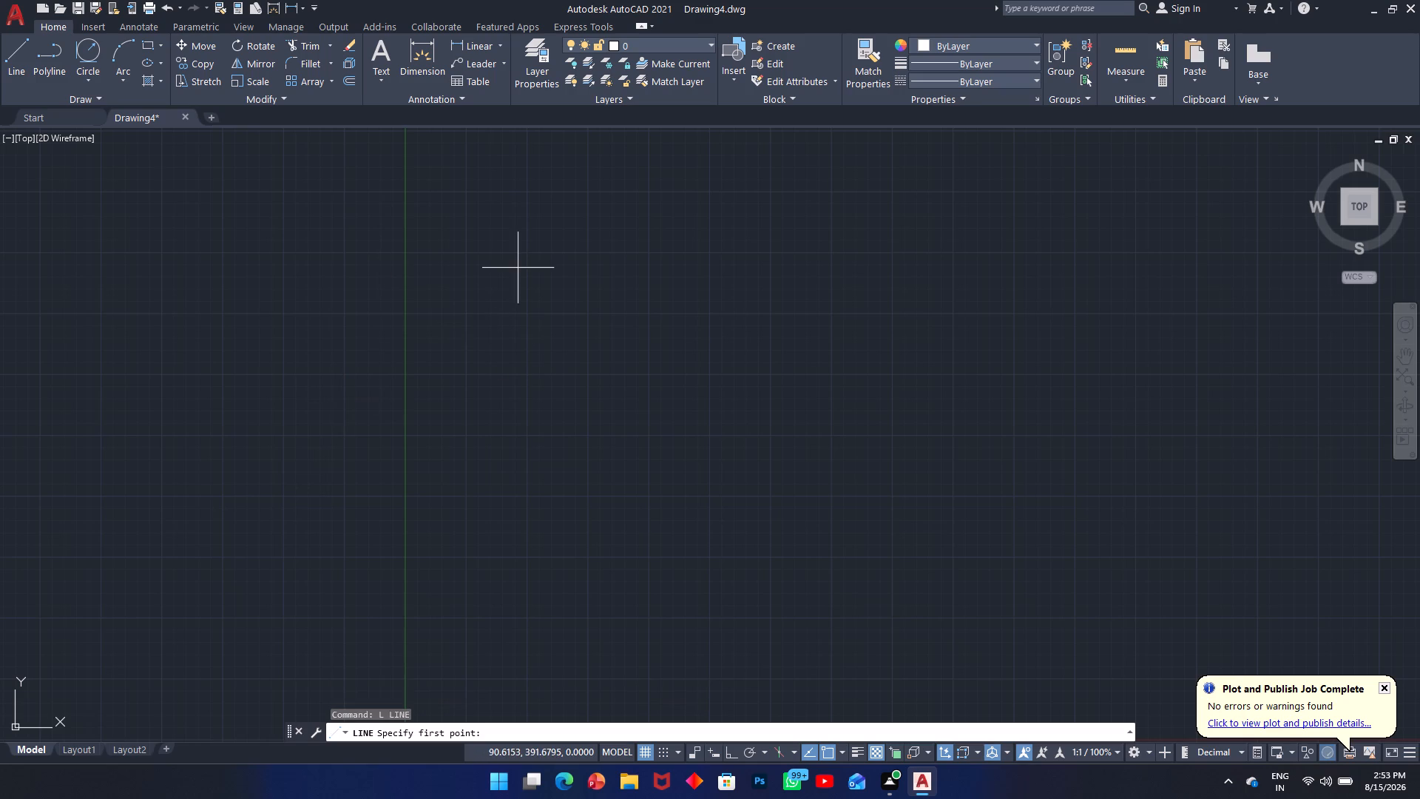
left_click(558, 234)
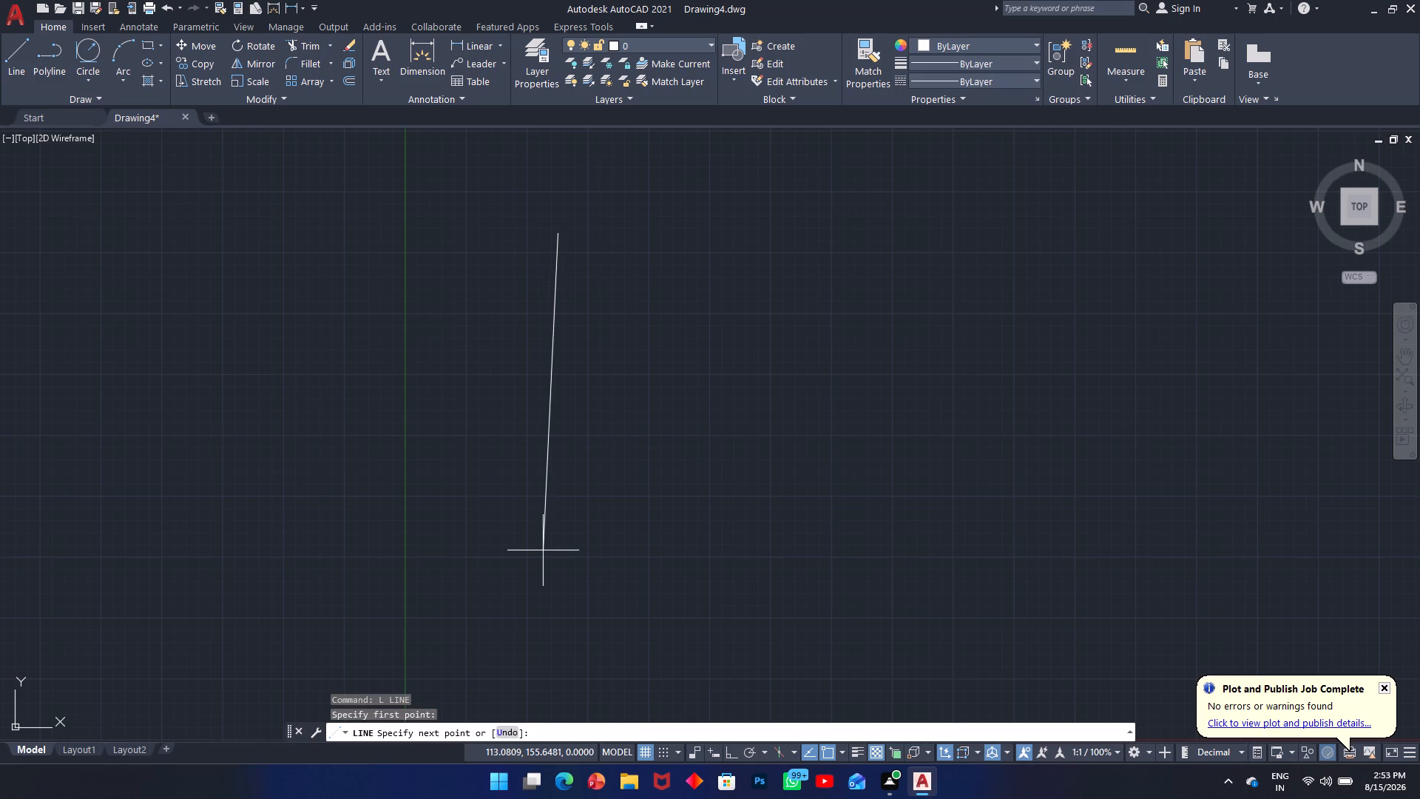
key("F8")
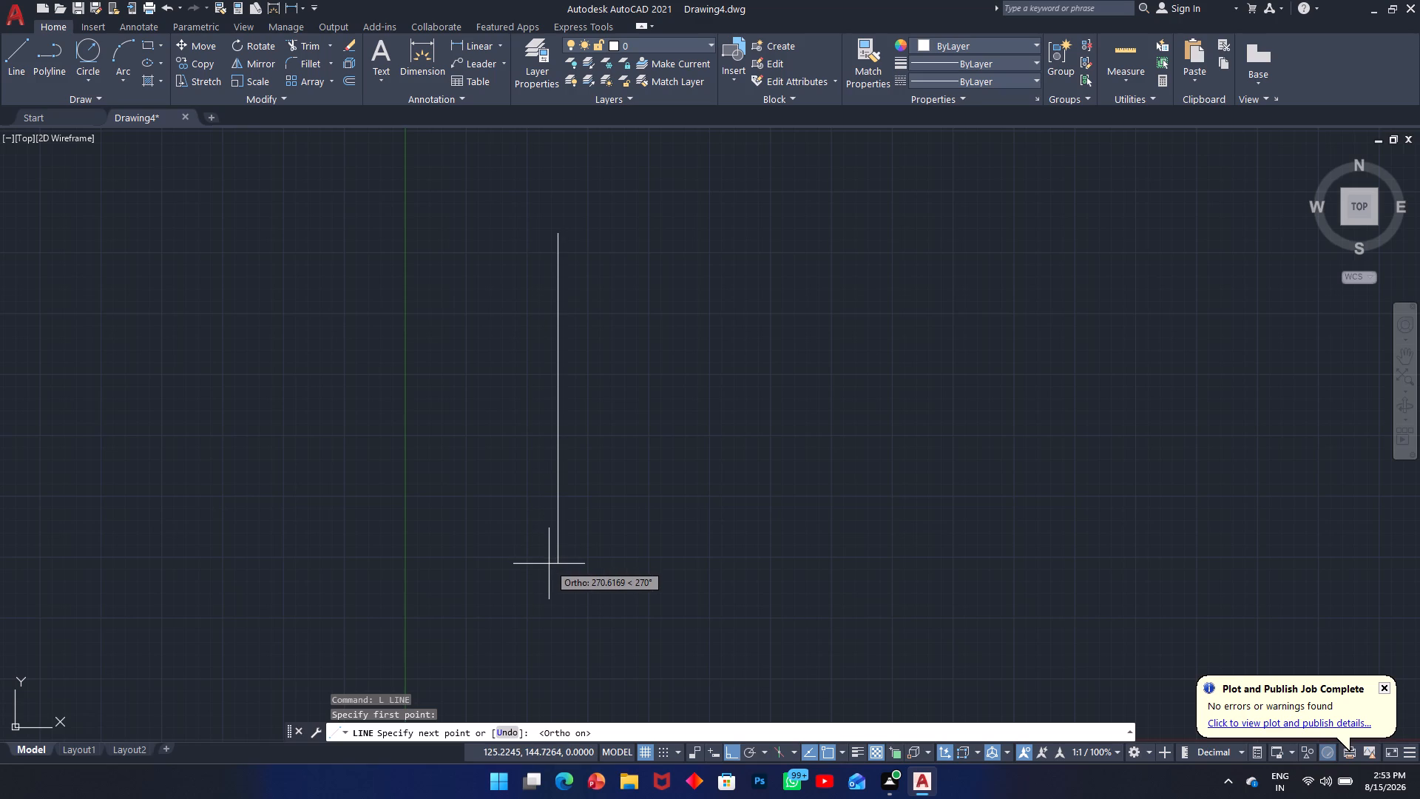
type("165")
key("Return")
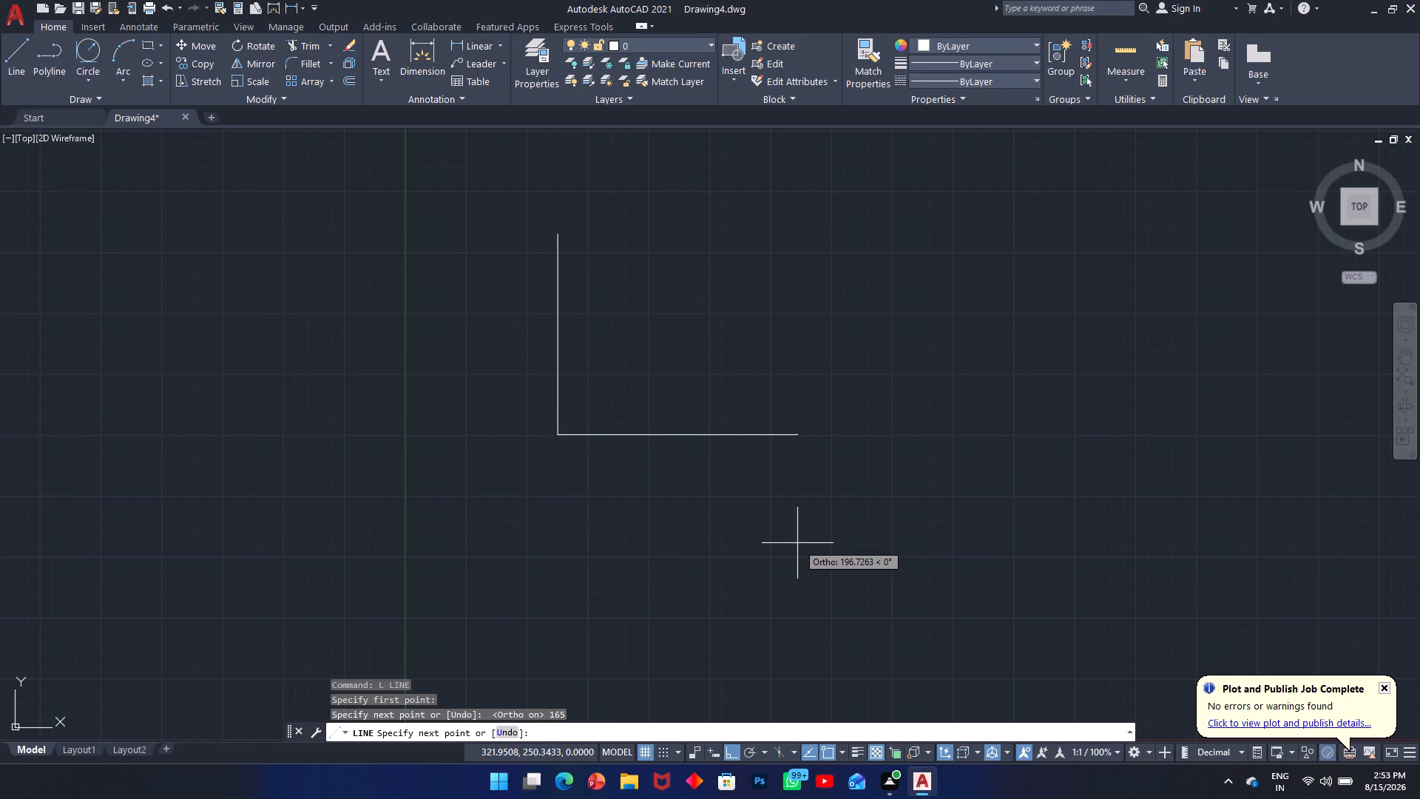
type("45")
key("Return")
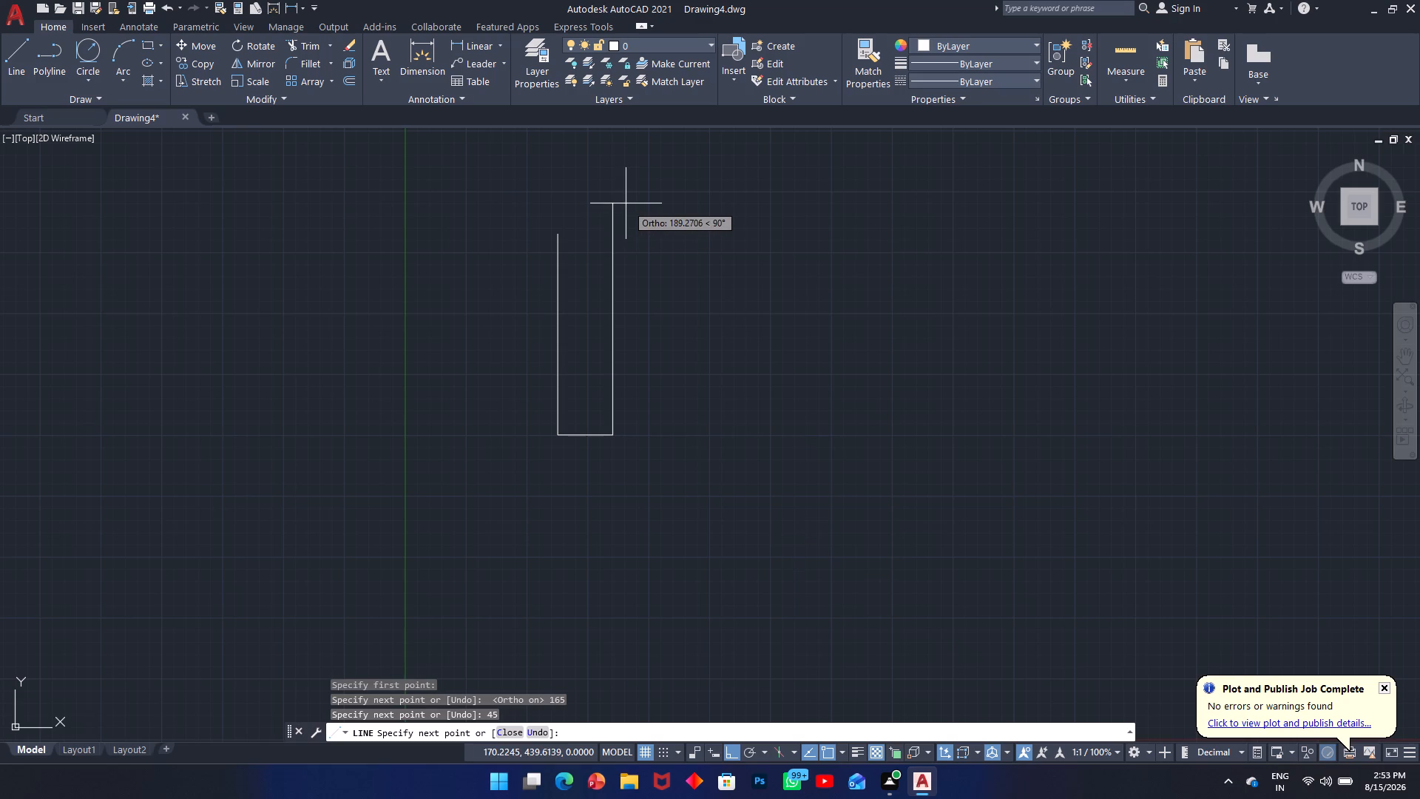
type("165")
key("Return")
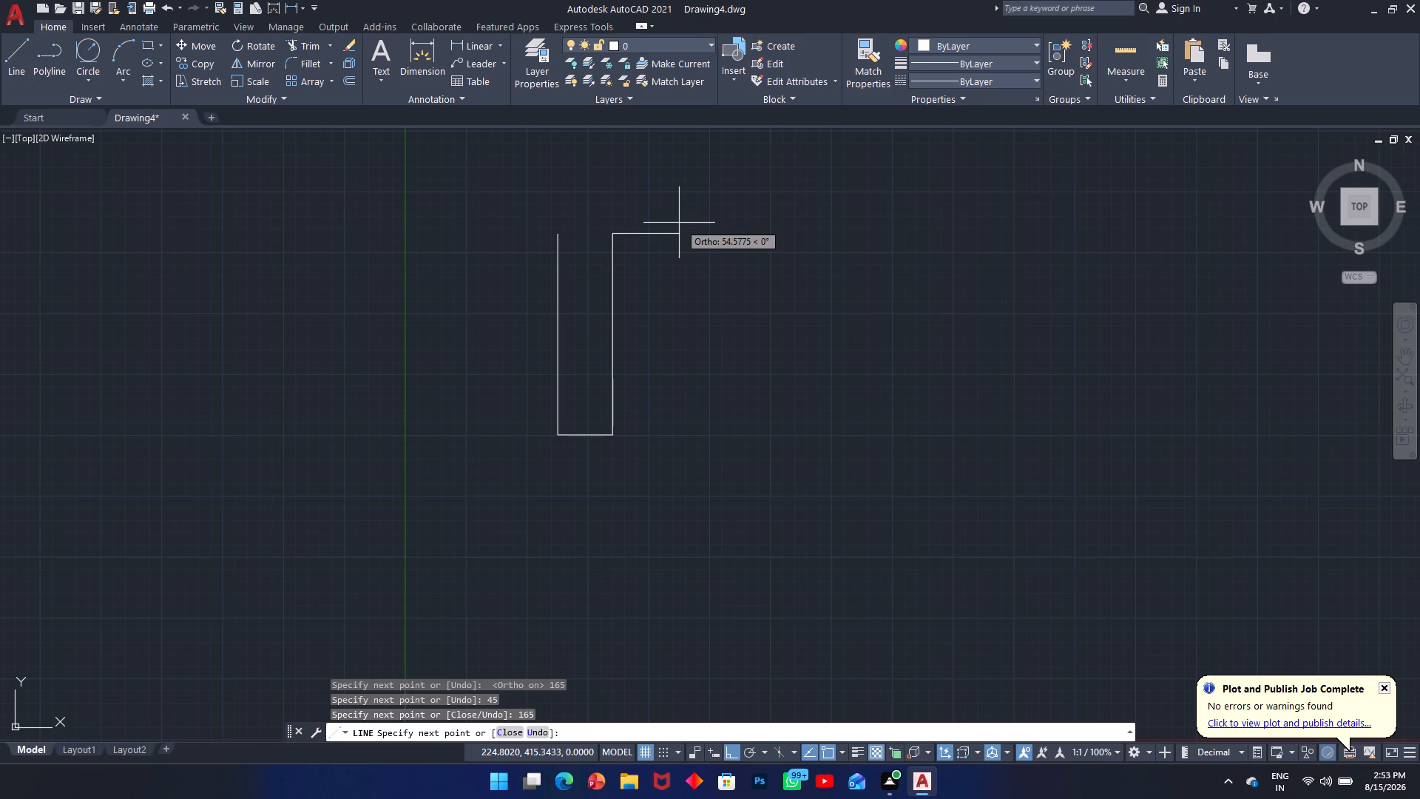
Continue the line into a head 92.4 wide and 15 high, overhanging the stem's right side by 23.7, and close it along the stem's top.
type("23.")
key("7")
key("Return")
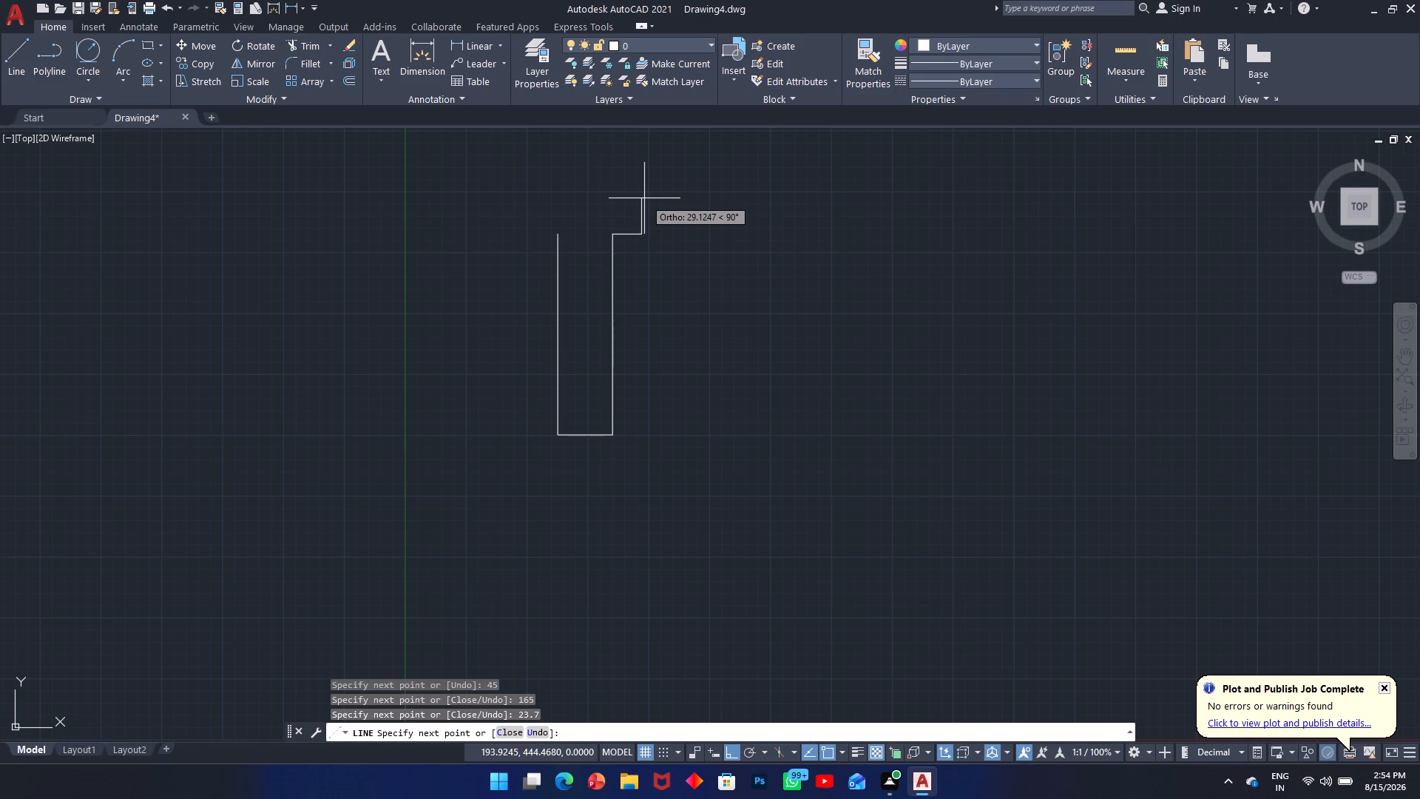
type("15")
key("Return")
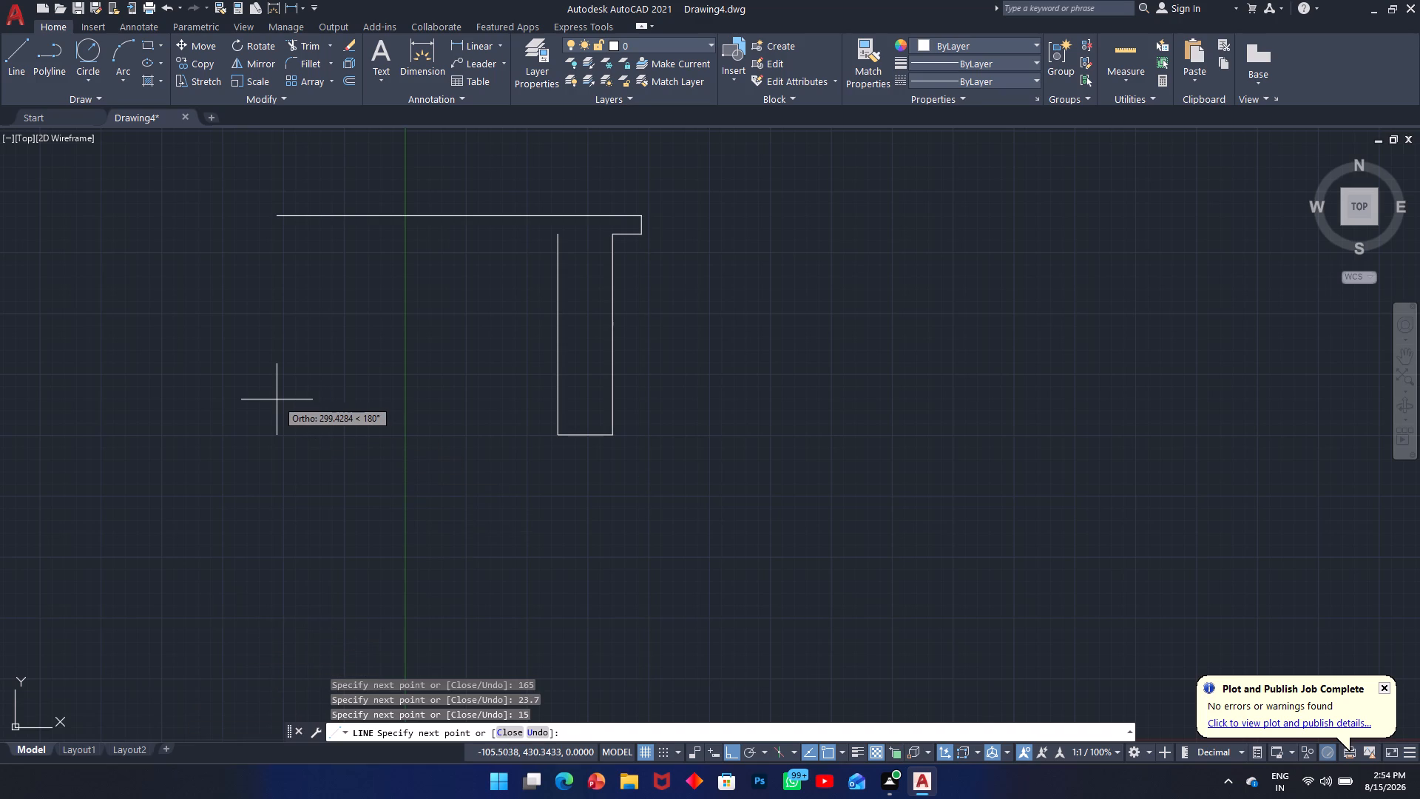
type("92")
key("period")
key("4")
key("Return")
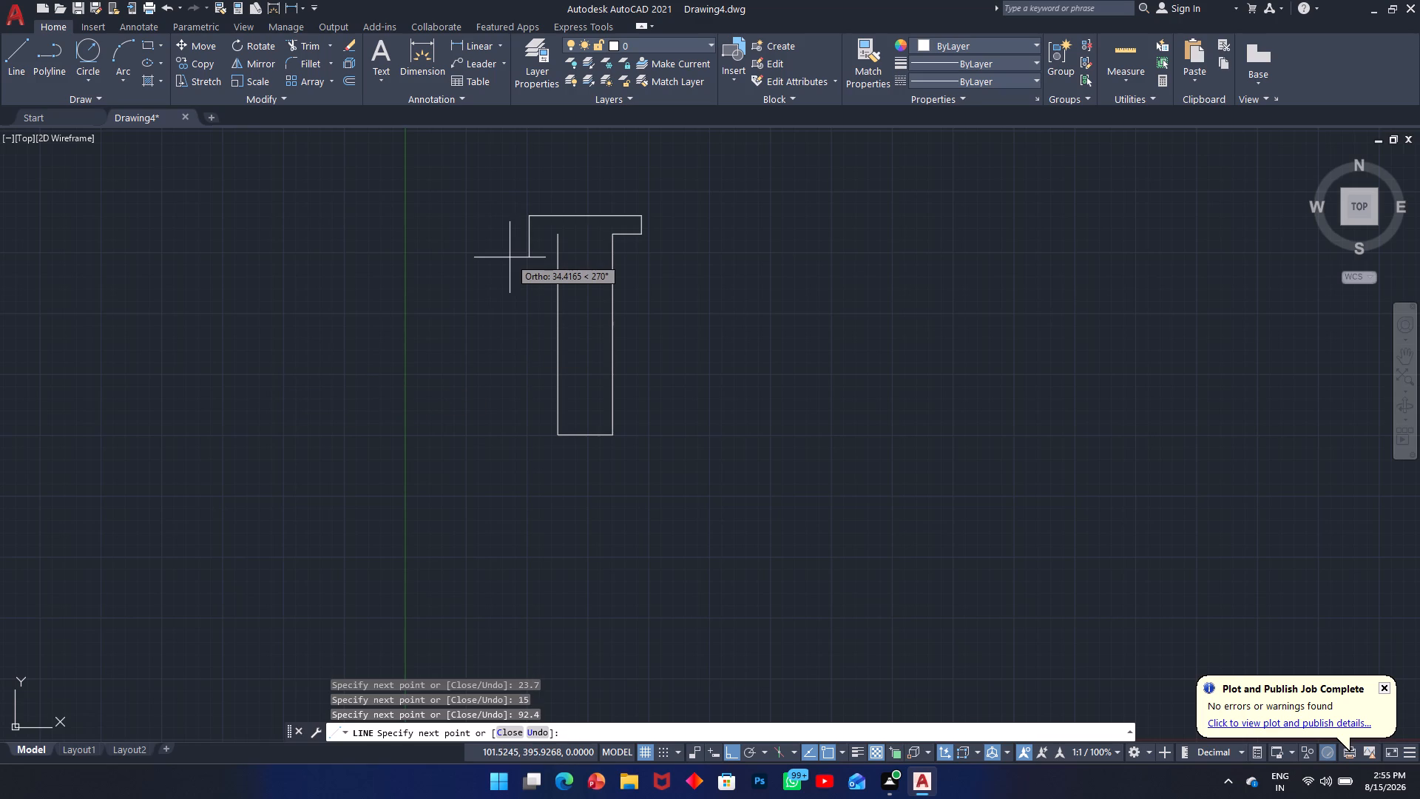
type("15")
key("Return")
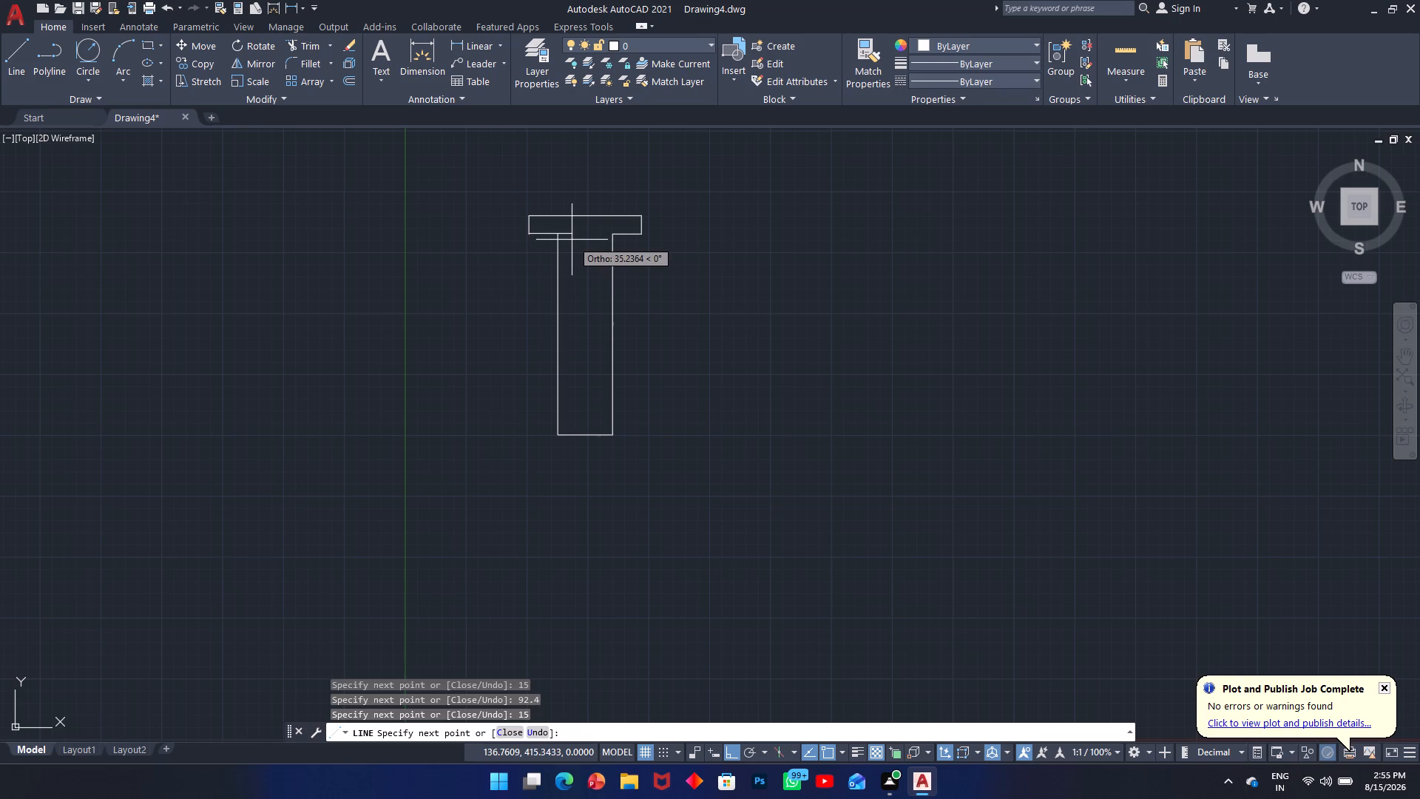
left_click(618, 233)
key("Escape")
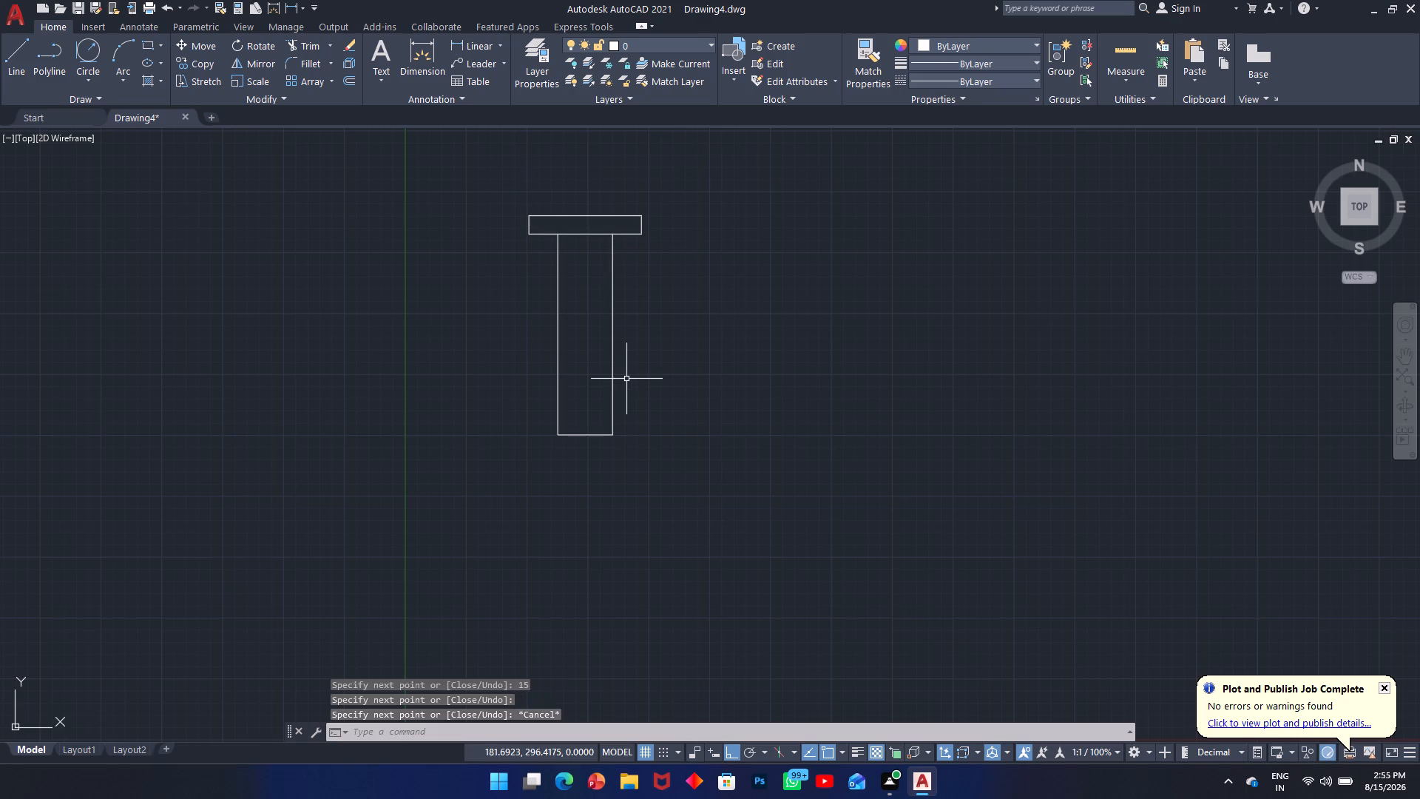
From the midpoint of the stem's bottom edge, draw a centred rectangle 35 wide and 50 high below it, beginning with a 17.5 line to the right.
middle_click_drag(638, 470, 822, 449)
scroll(768, 410, "down", 2)
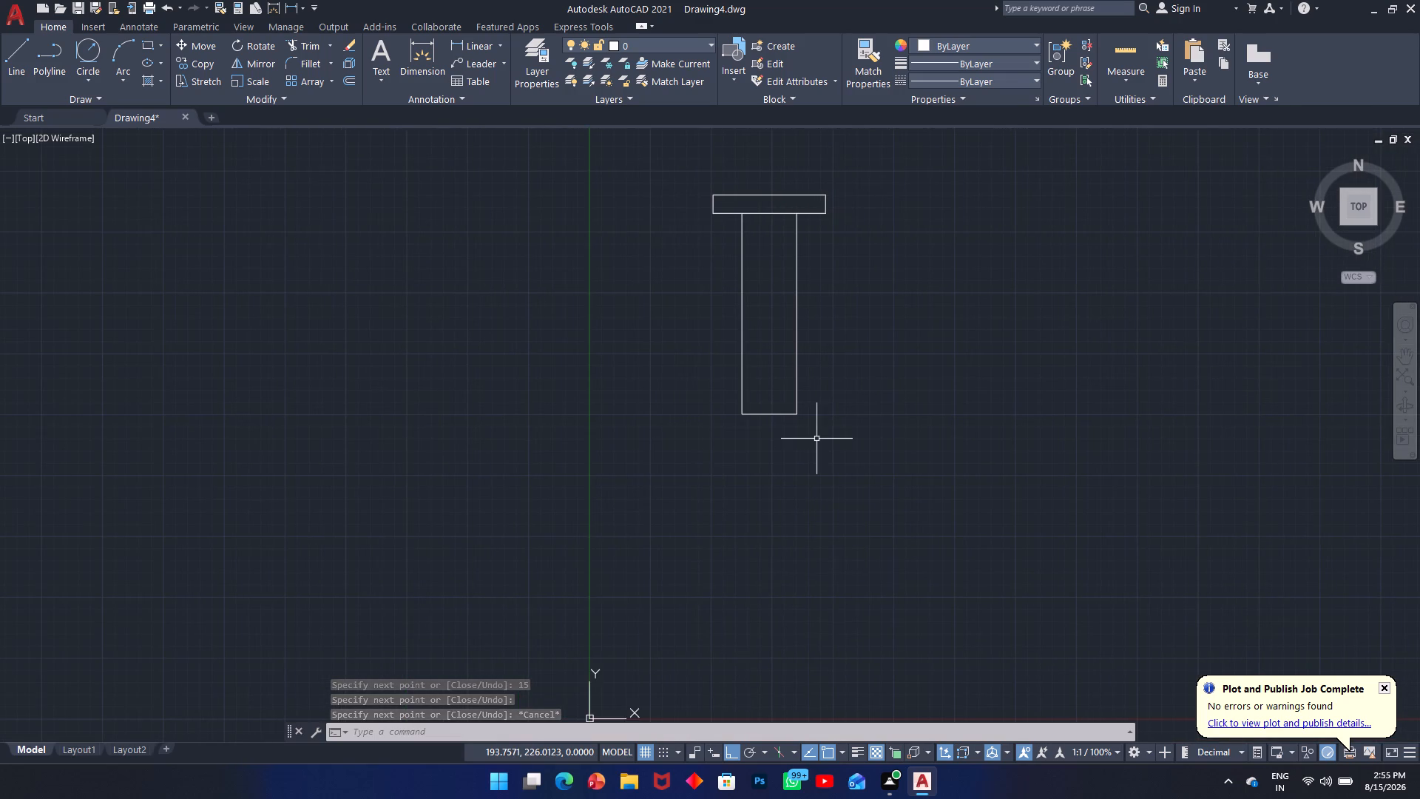
scroll(768, 411, "up", 4)
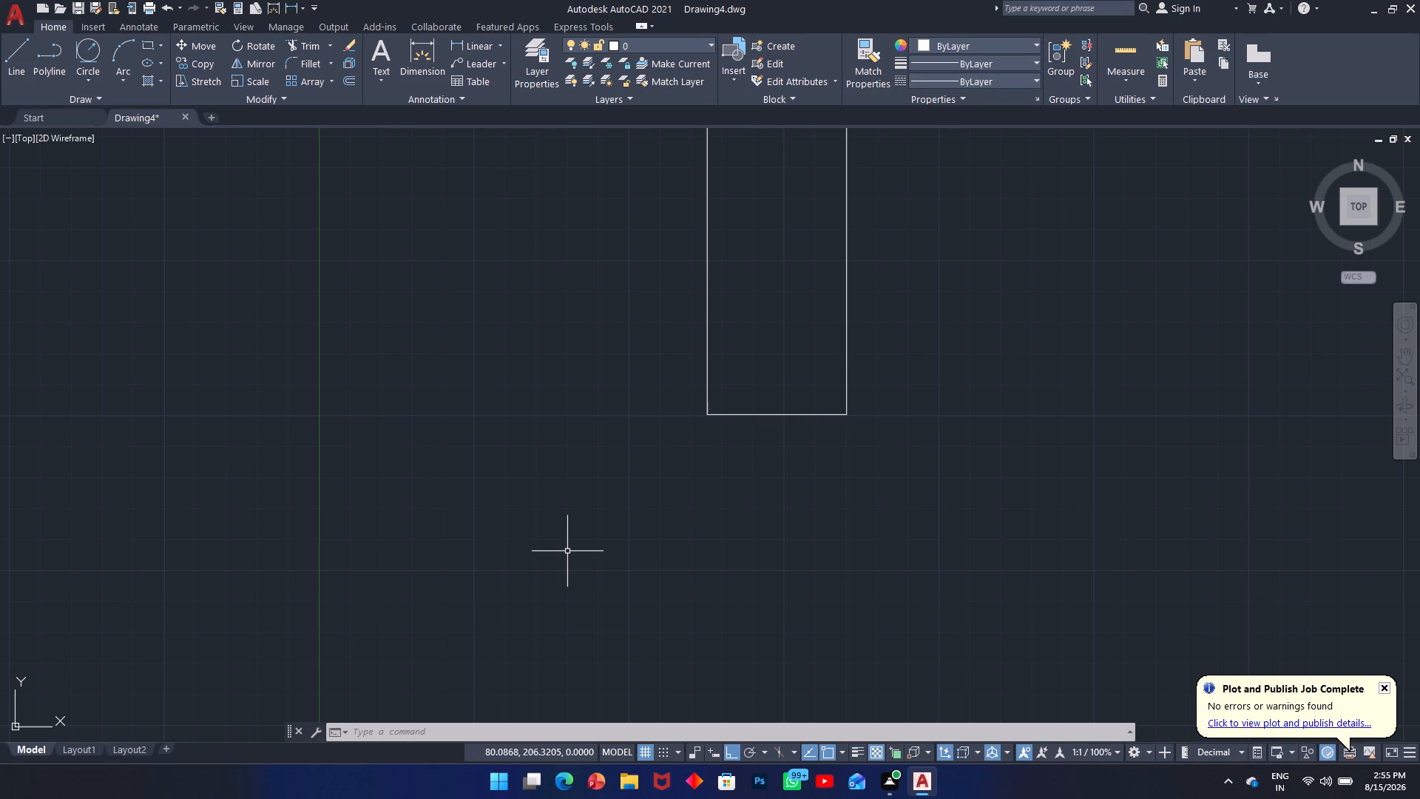
type("l")
key("space")
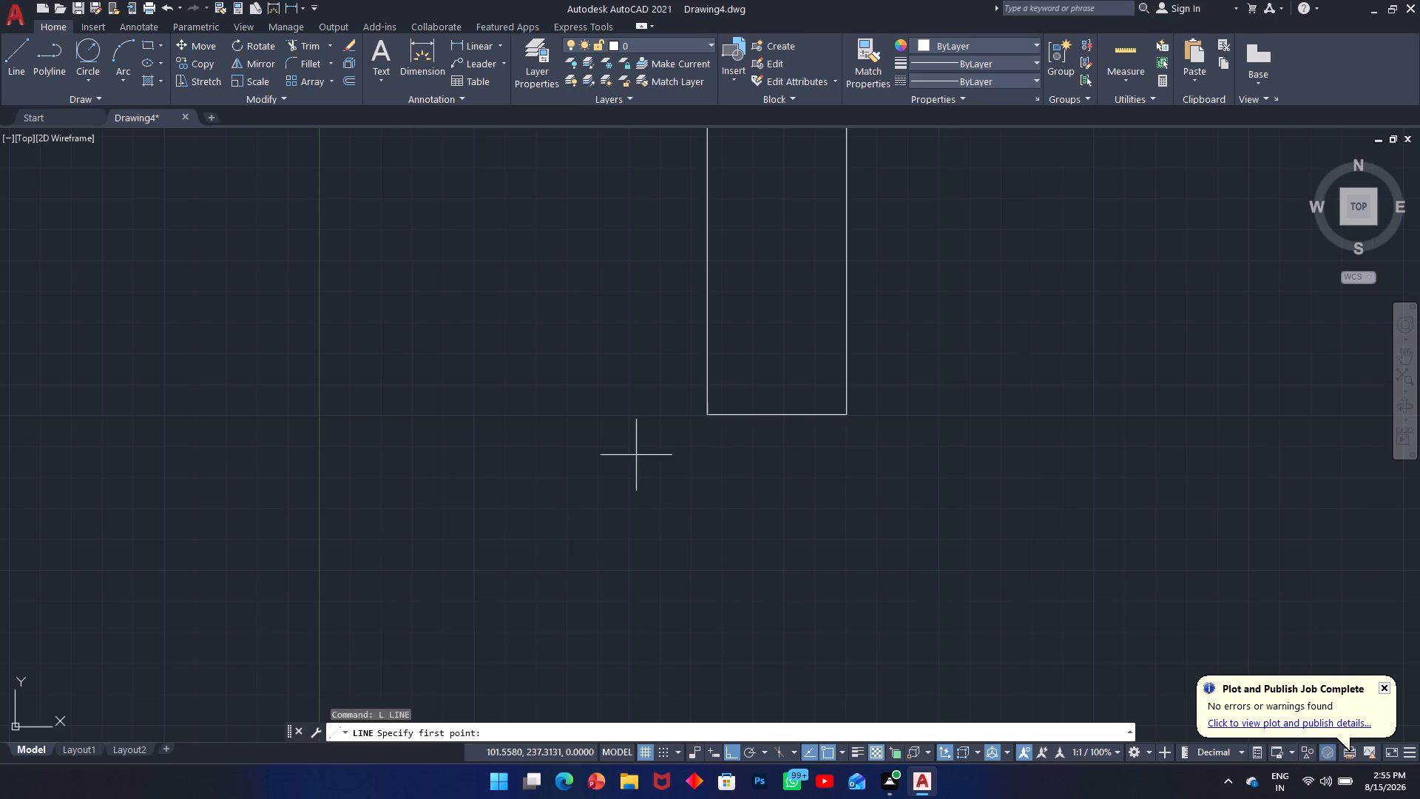
left_click(776, 415)
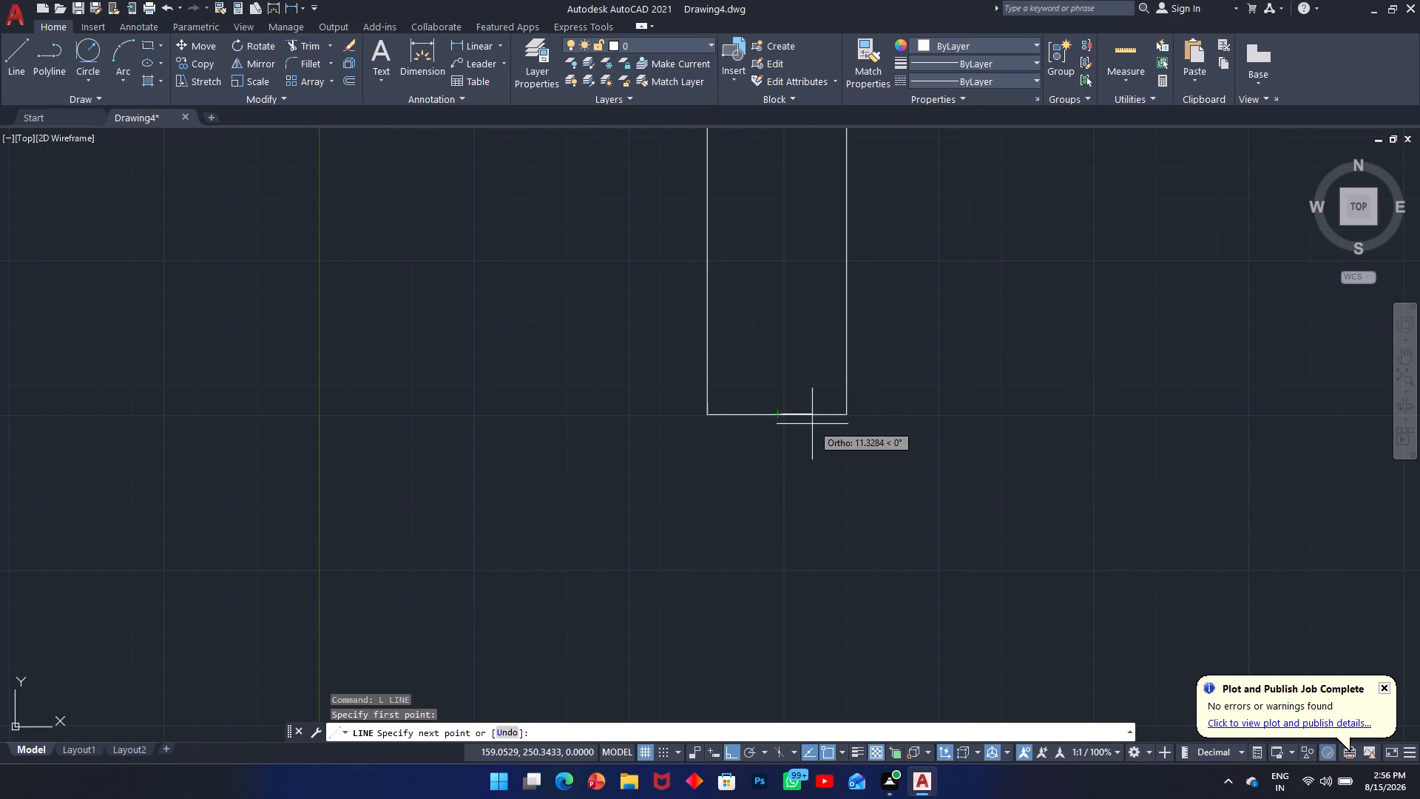
type("17.5")
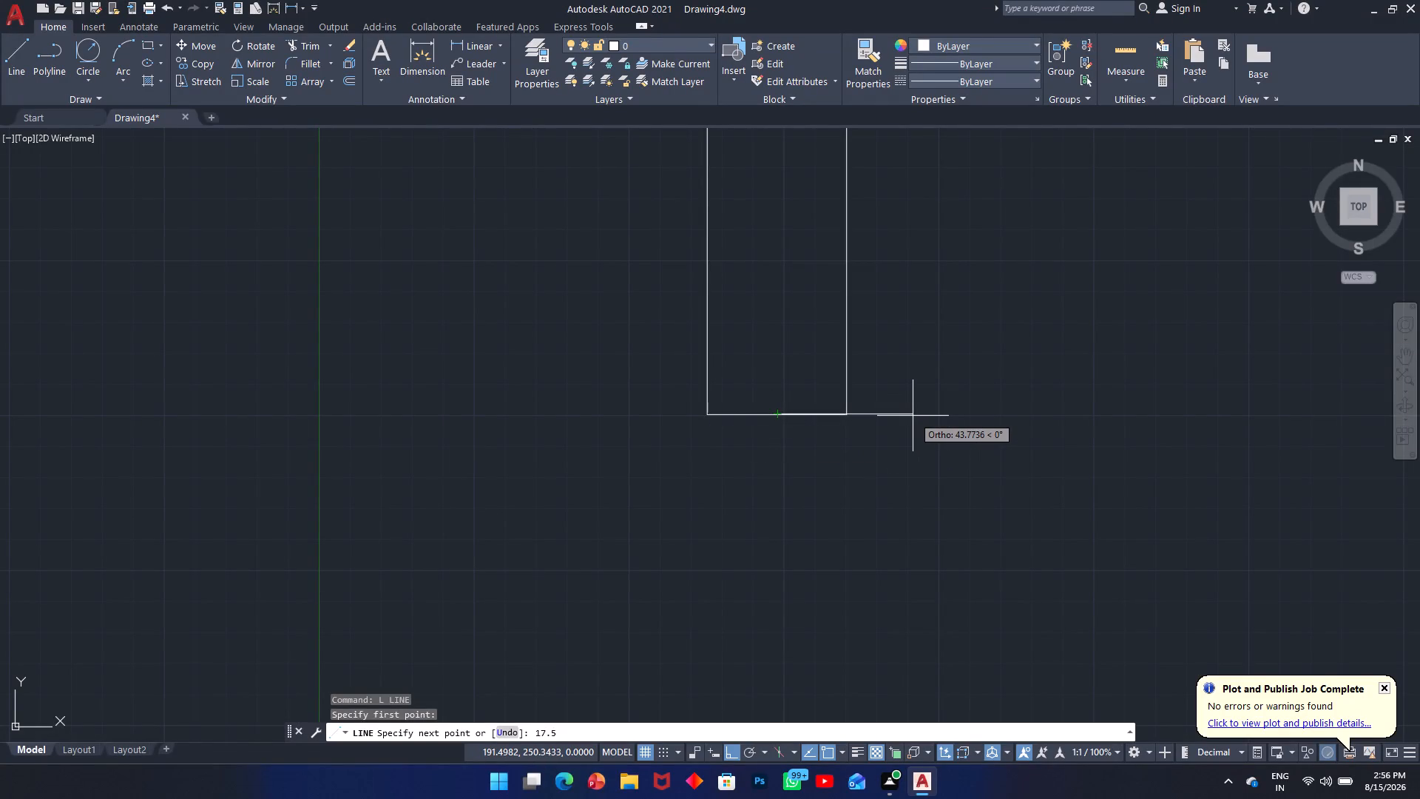
key("space")
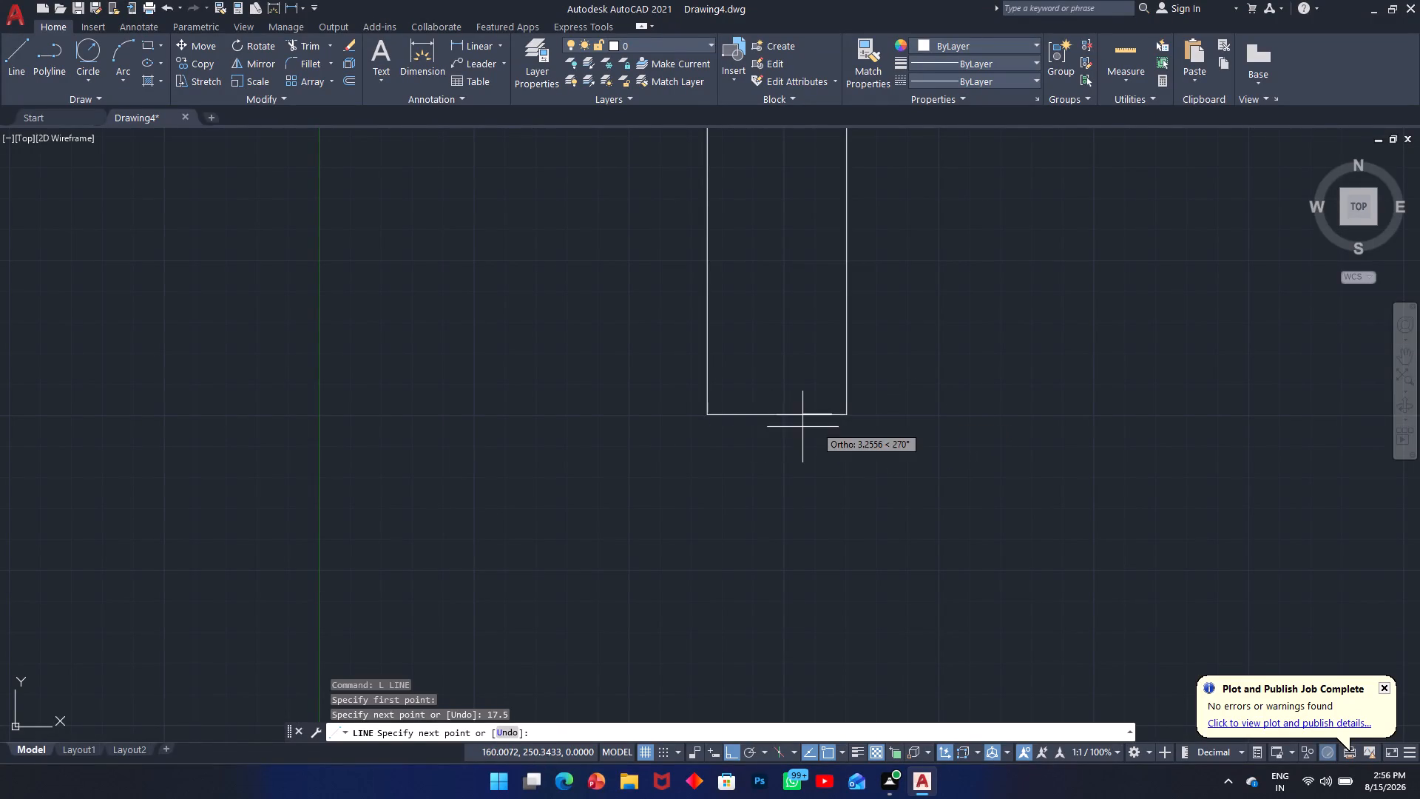
type("35")
key("space")
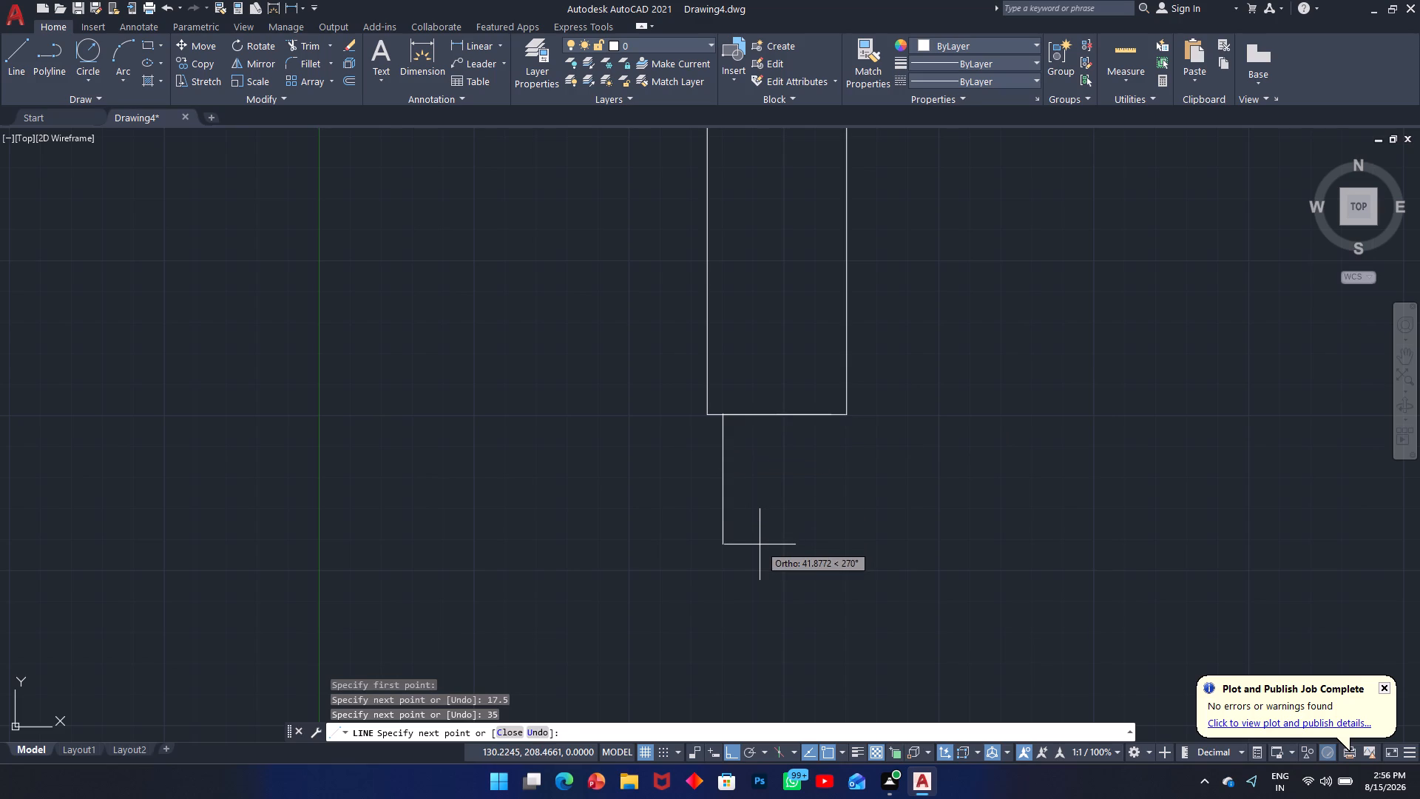
type("50")
key("Return")
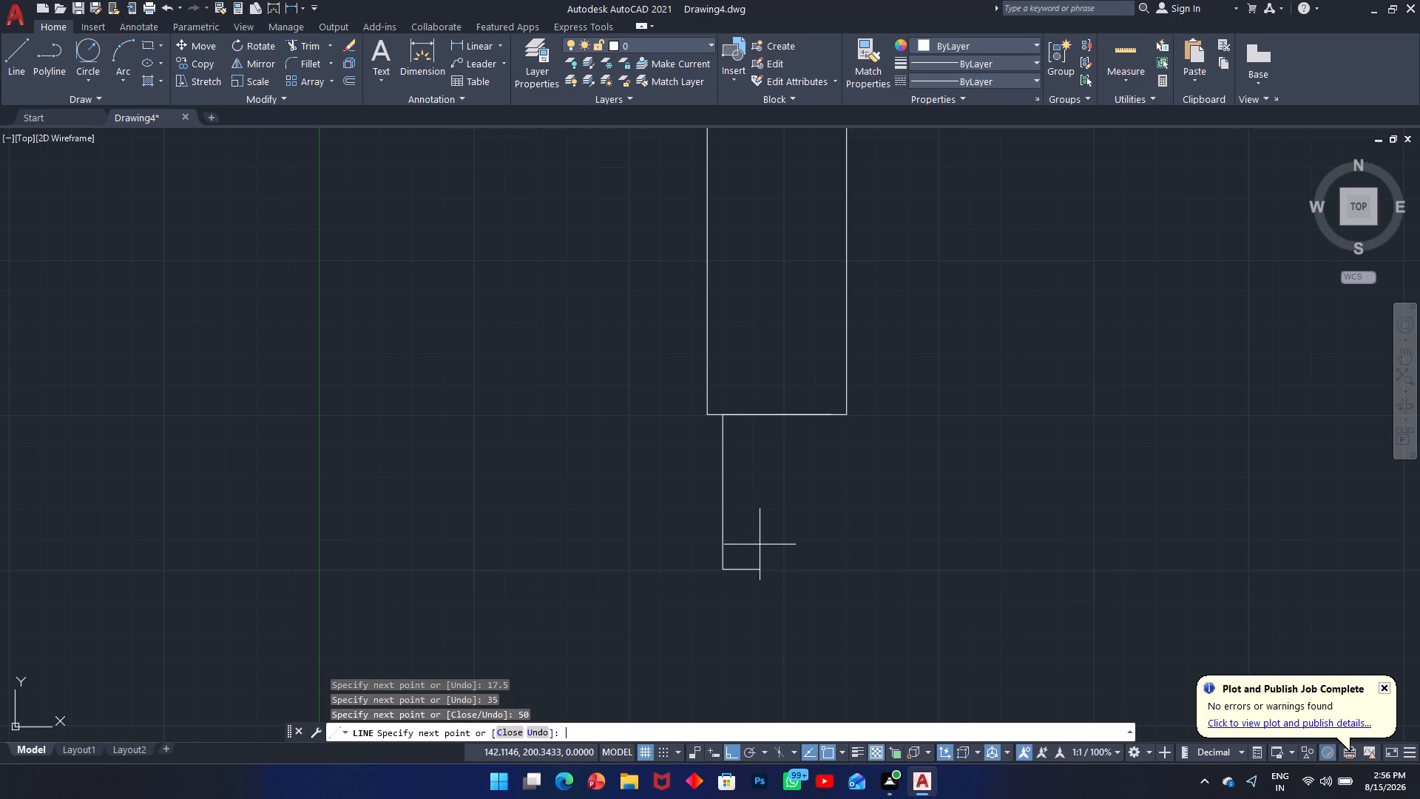
scroll(760, 545, "up", 1)
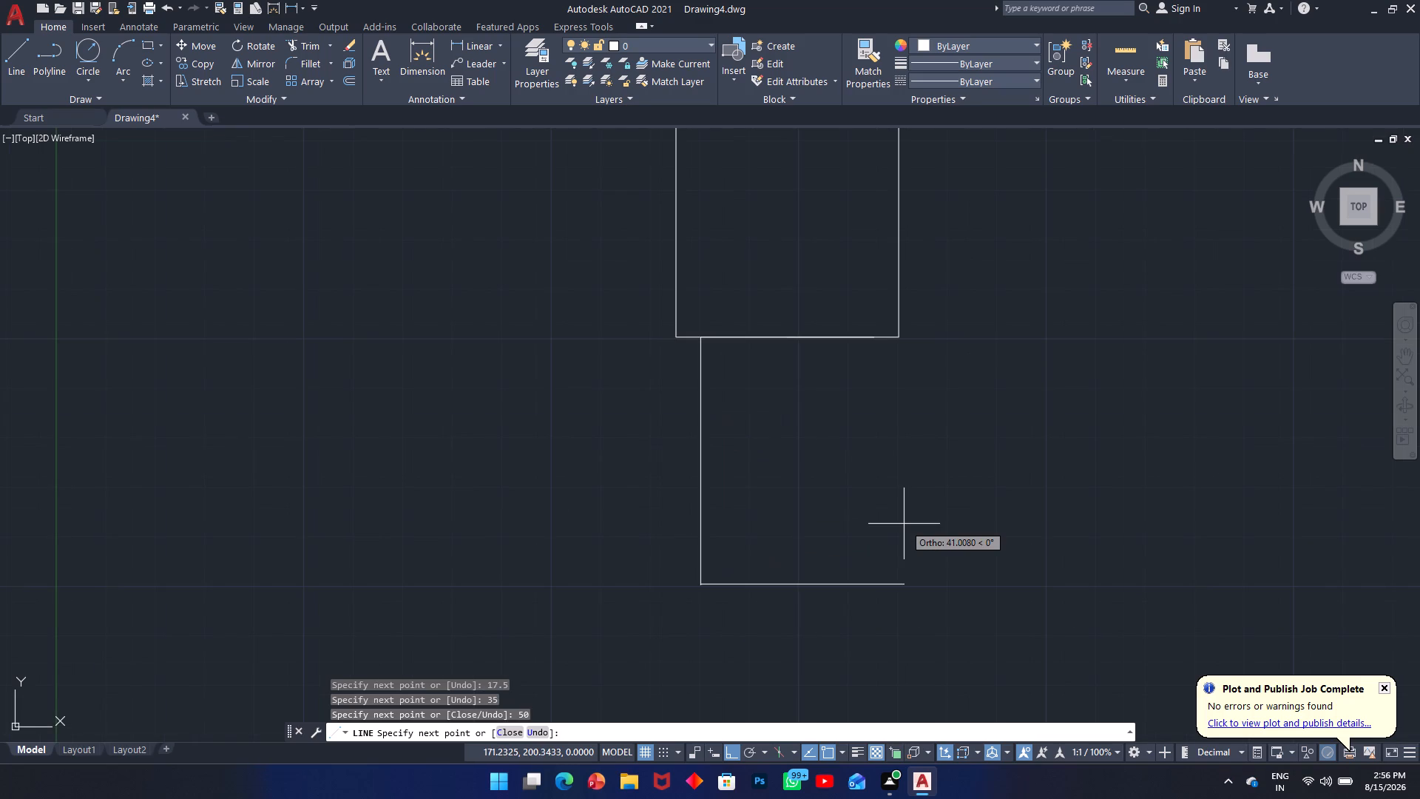
type("35")
key("Return")
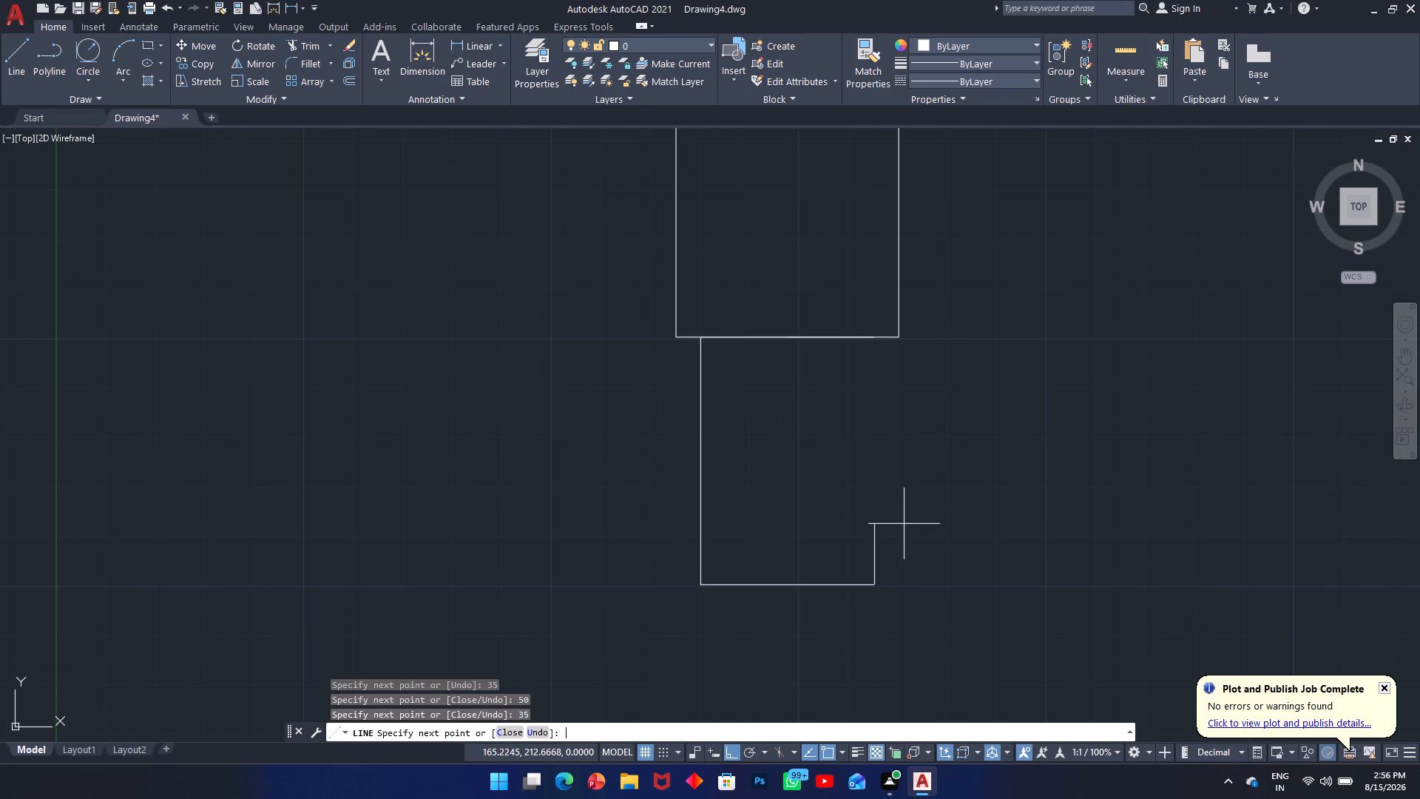
left_click(873, 336)
key("Escape")
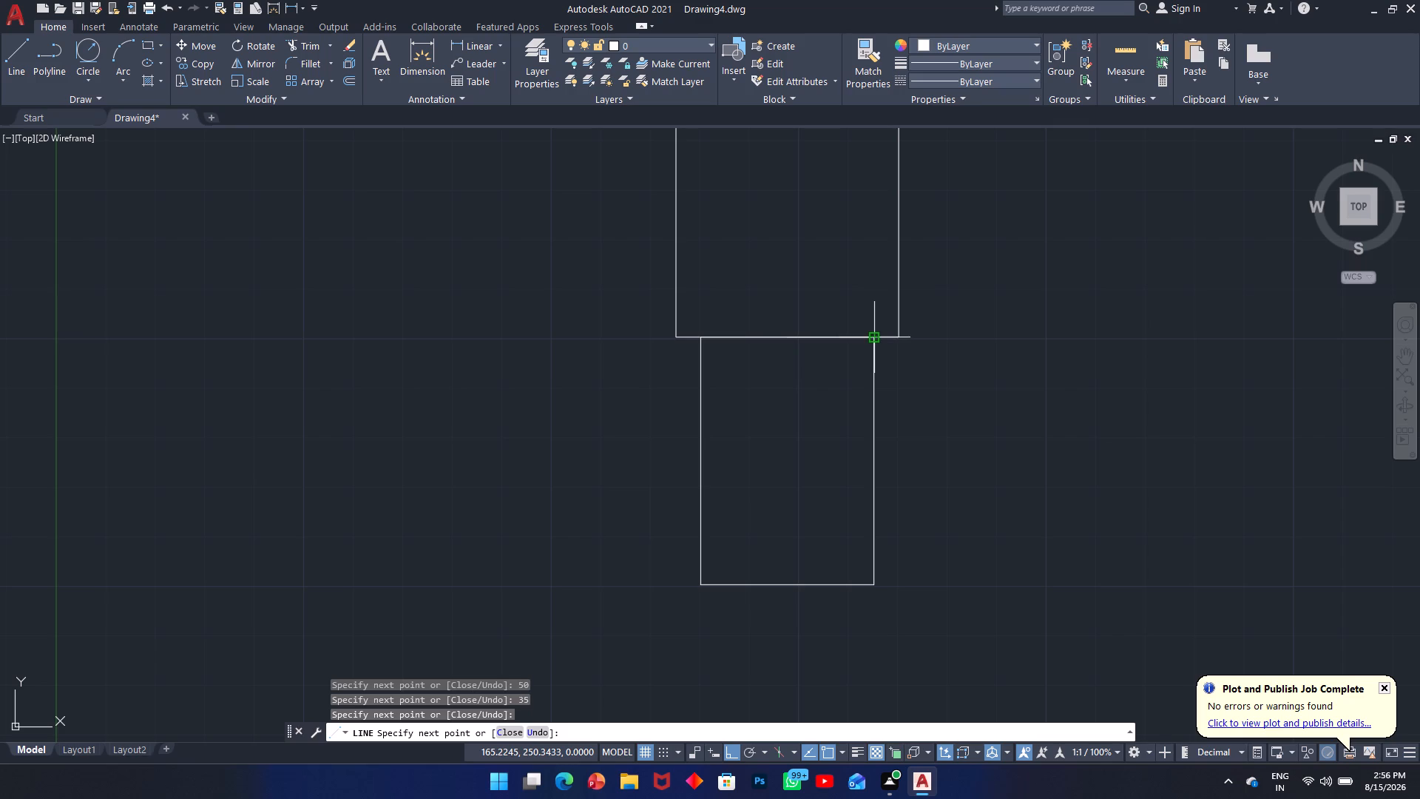
Draw the outer outline around that rectangle from the stem's lower-left corner: 50 down, 45 right and back up to the stem's lower-right corner.
middle_click_drag(841, 520, 845, 393)
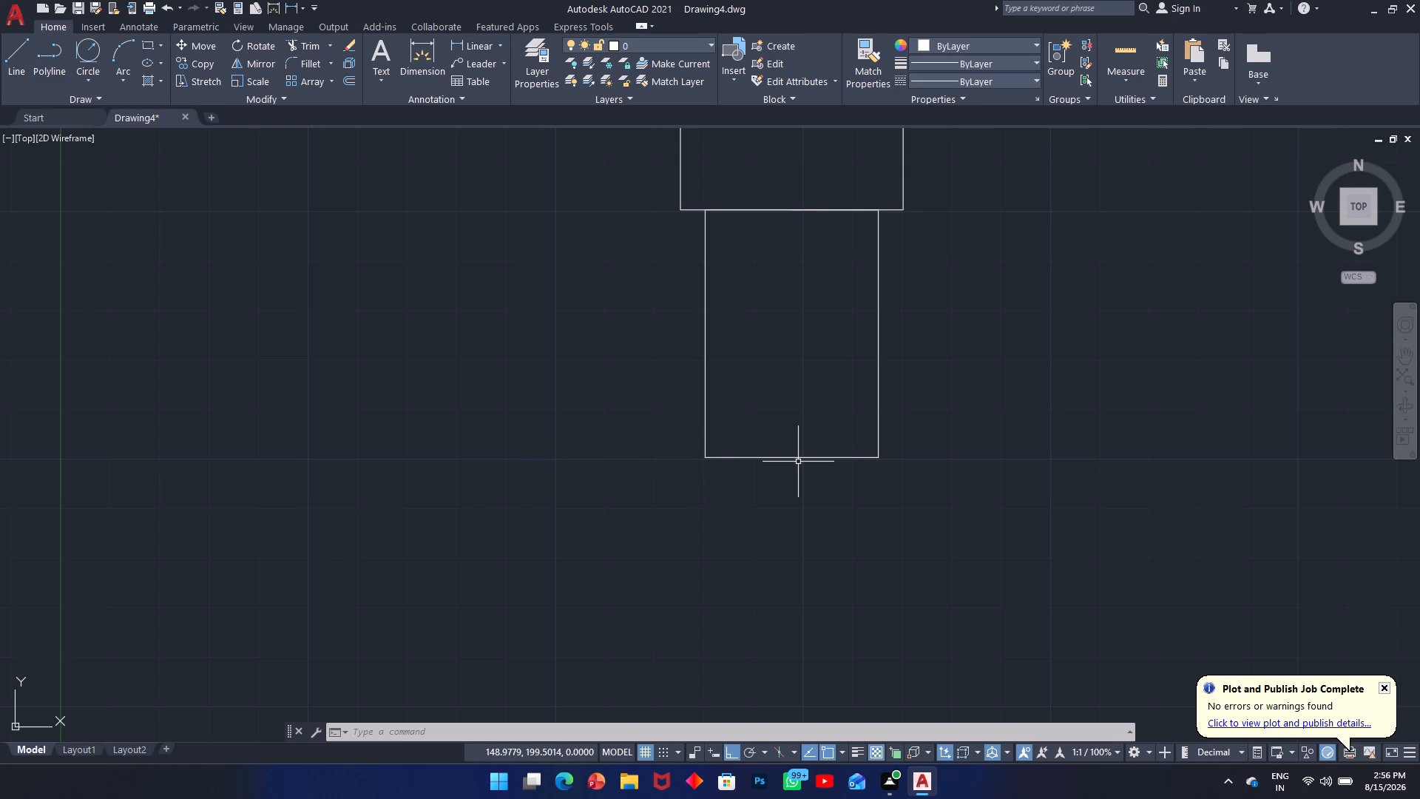
type("l")
key("space")
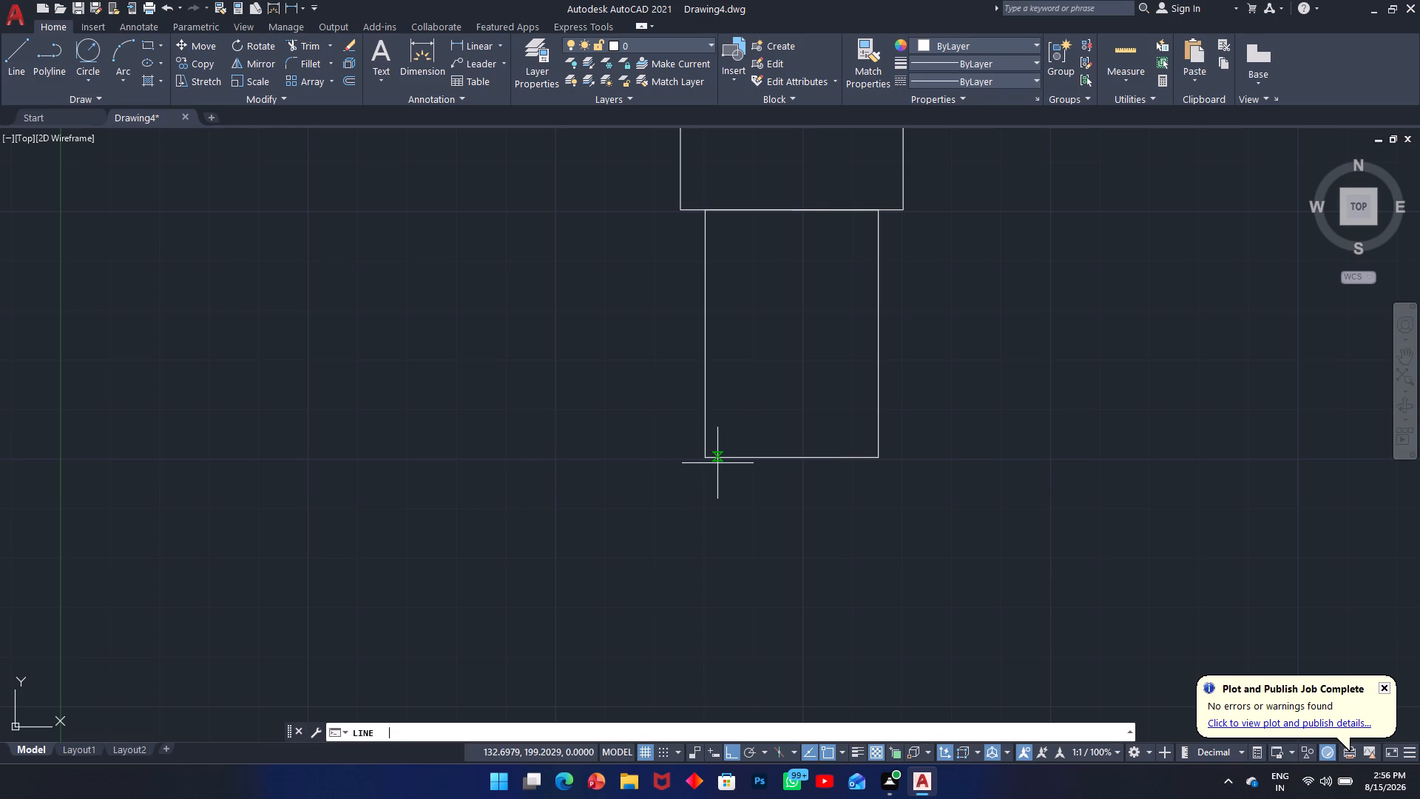
left_click(680, 209)
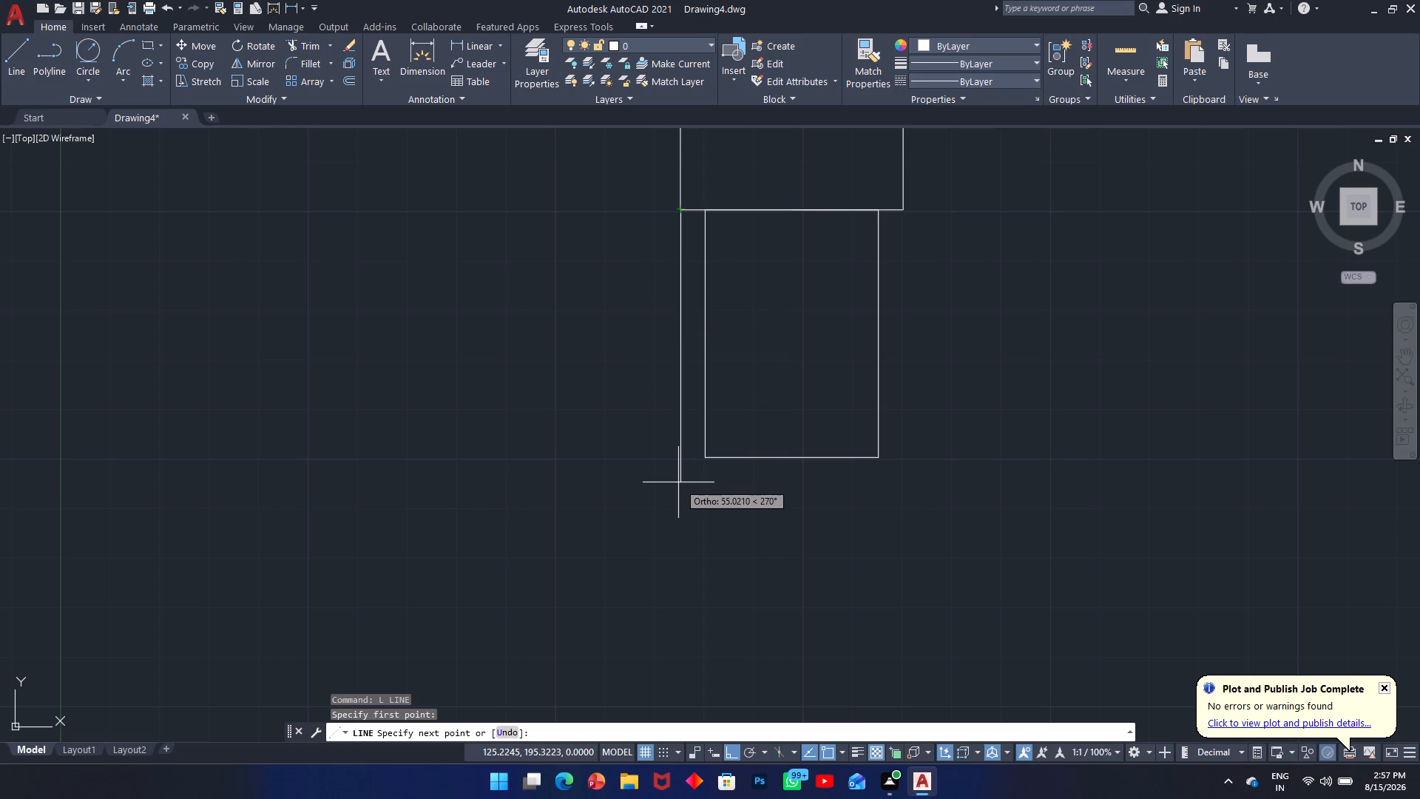
type("50")
key("Return")
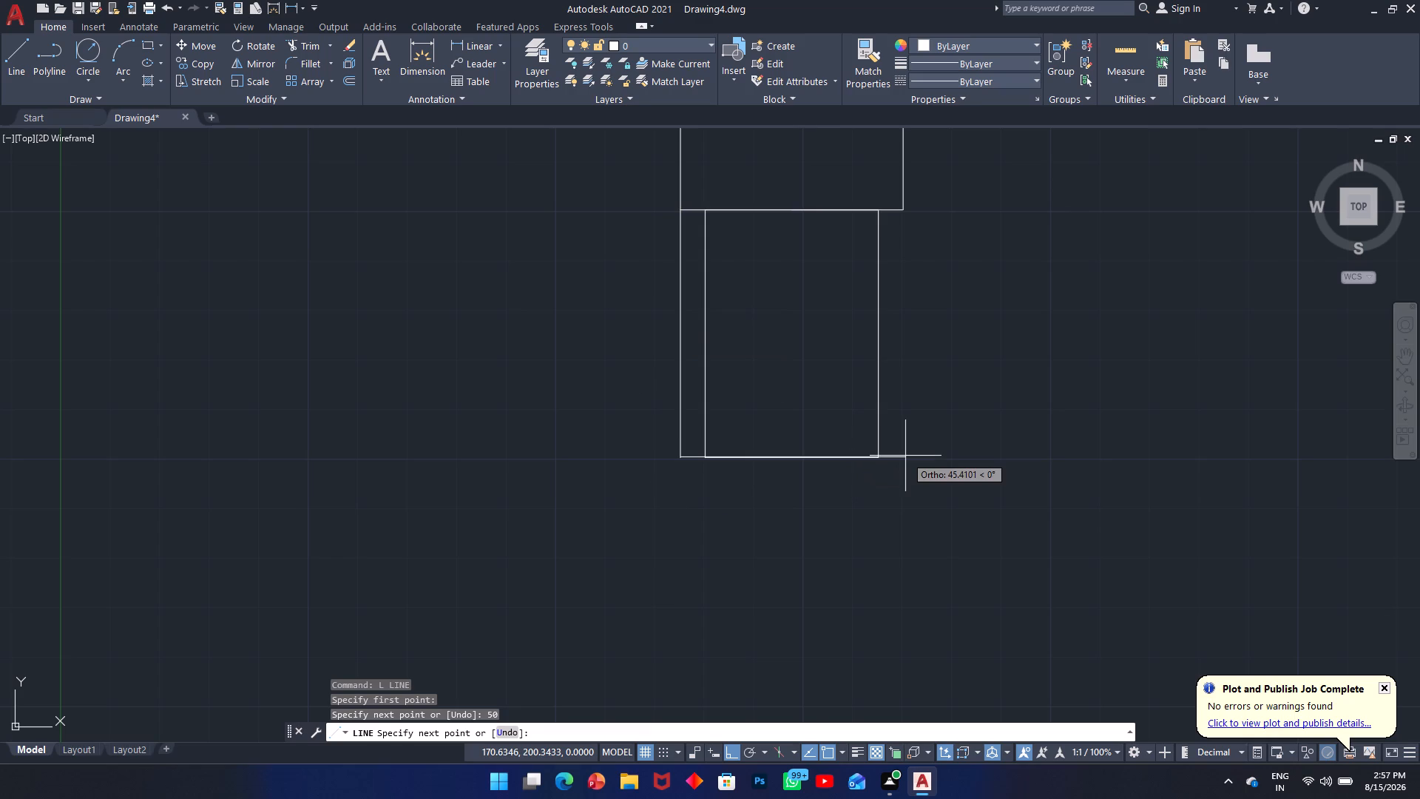
type("45")
key("Return")
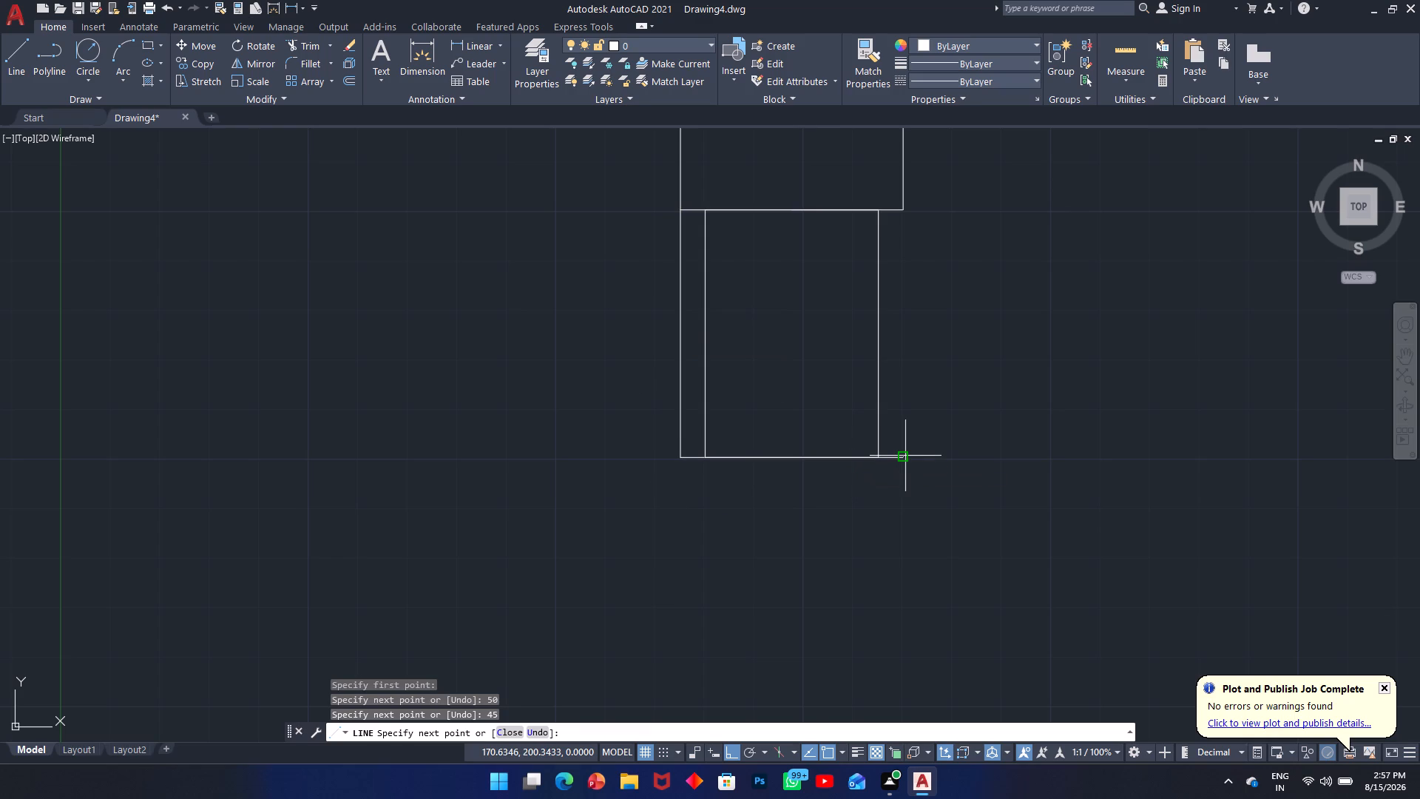
left_click(905, 213)
key("Escape")
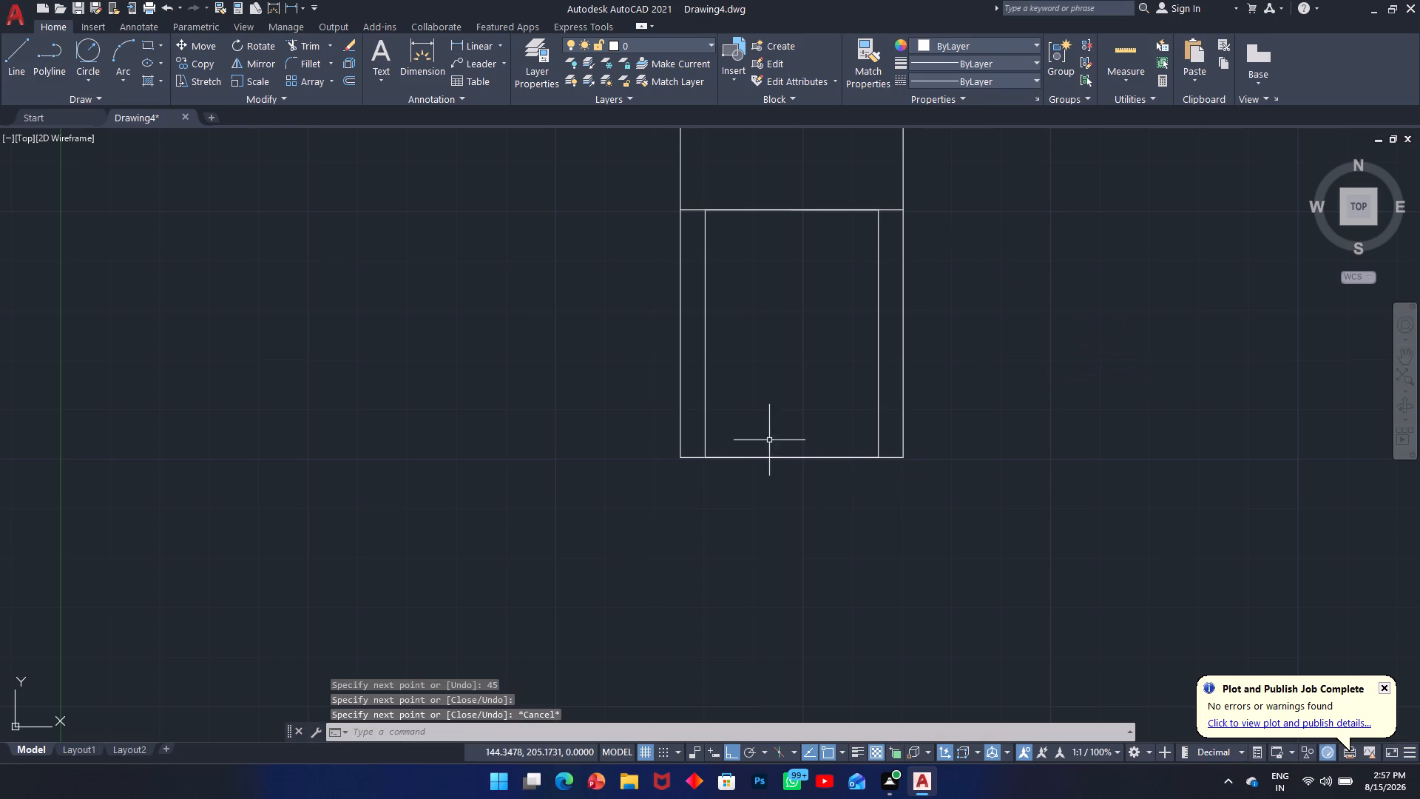
Draw a horizontal line 102 long to the right from the stem's lower-right corner.
middle_click_drag(657, 521, 844, 502)
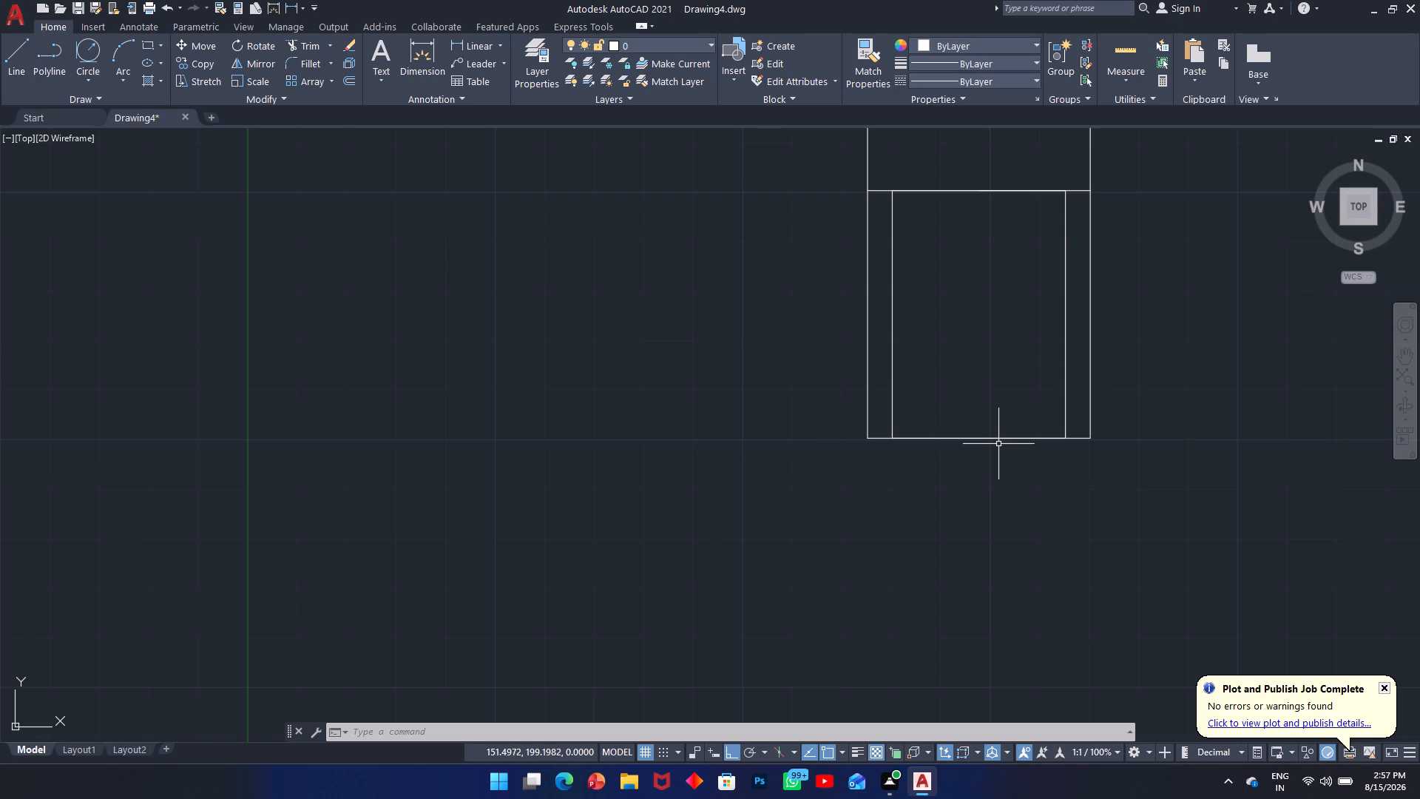
middle_click_drag(1037, 354, 882, 488)
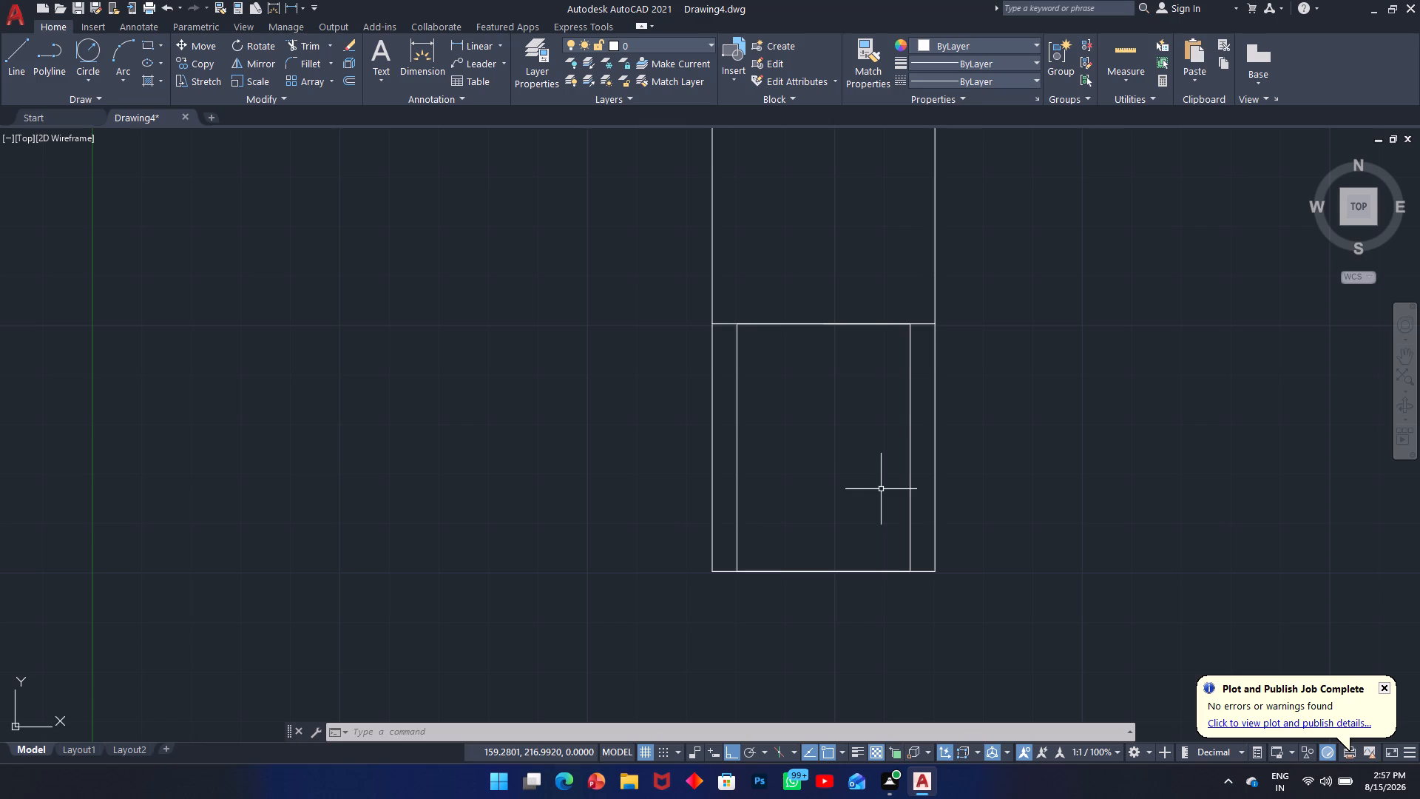
type("l")
key("space")
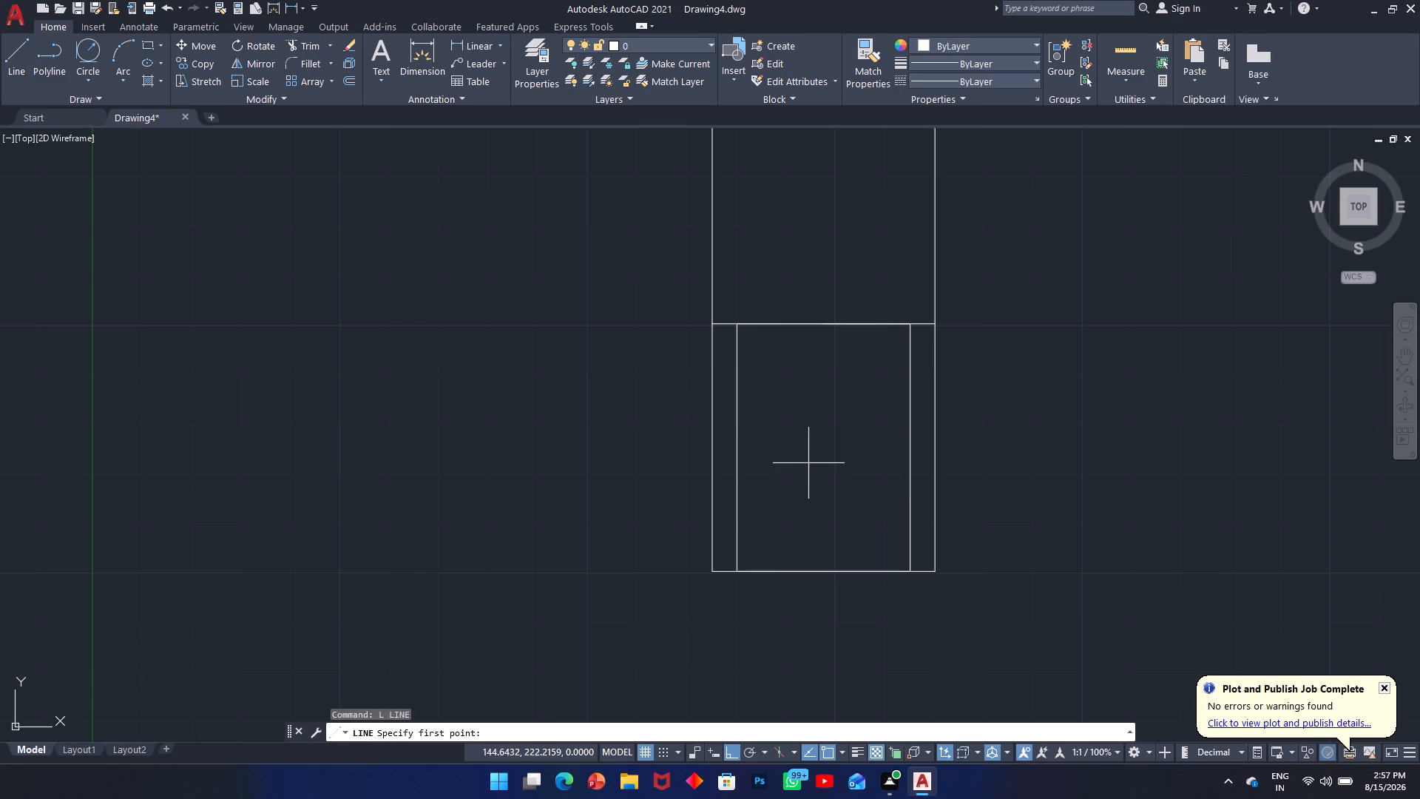
scroll(872, 454, "up", 2)
scroll(873, 453, "down", 3)
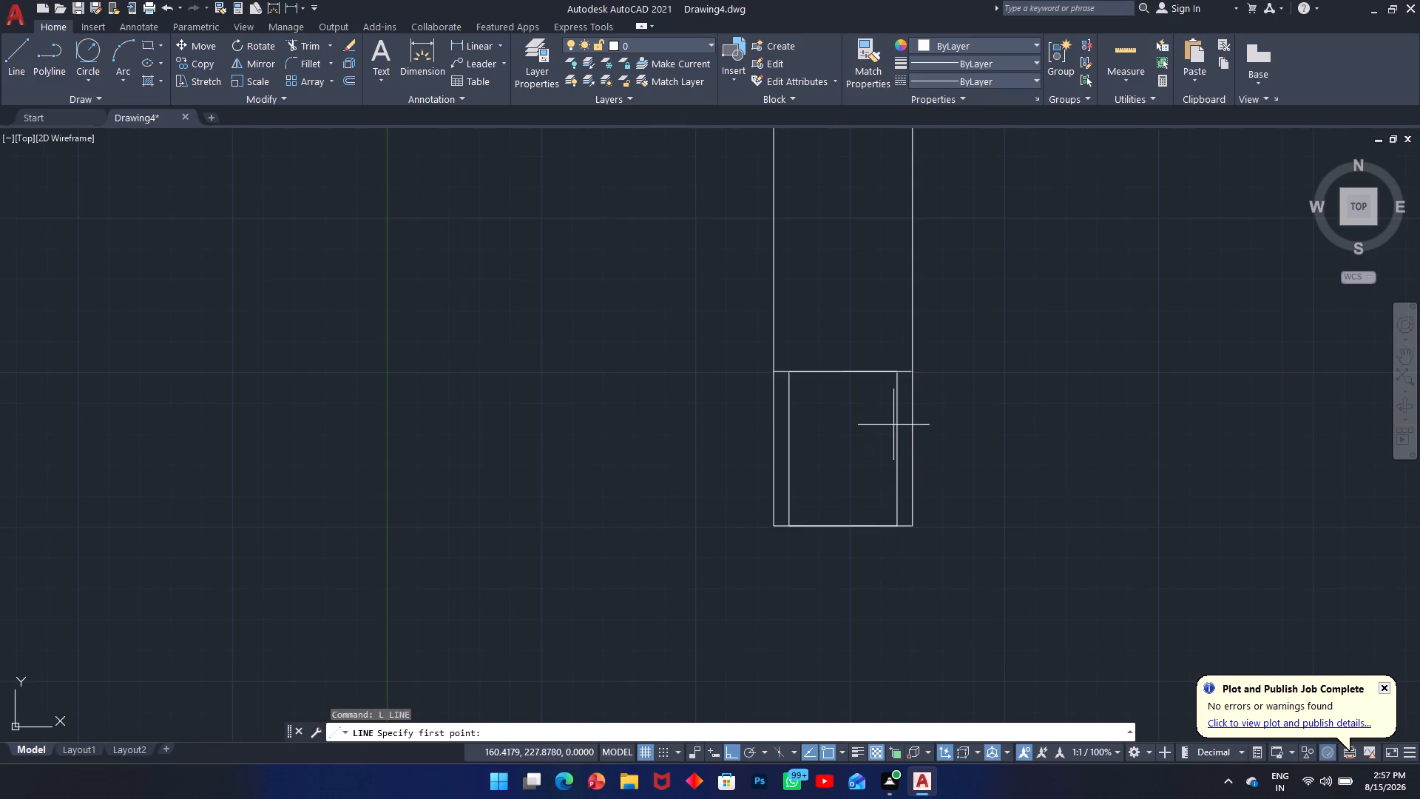
left_click(914, 374)
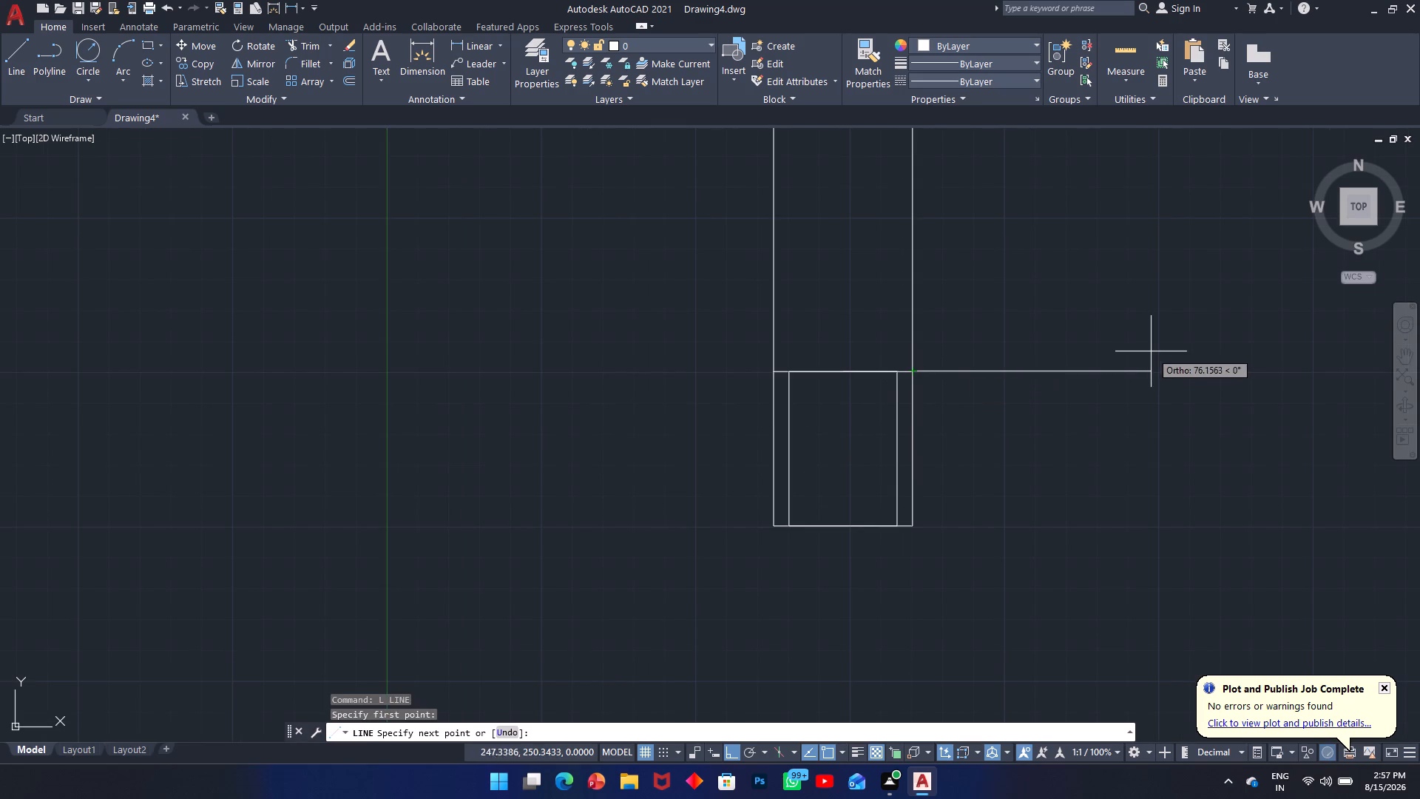
scroll(1146, 351, "down", 3)
middle_click_drag(1220, 351, 947, 407)
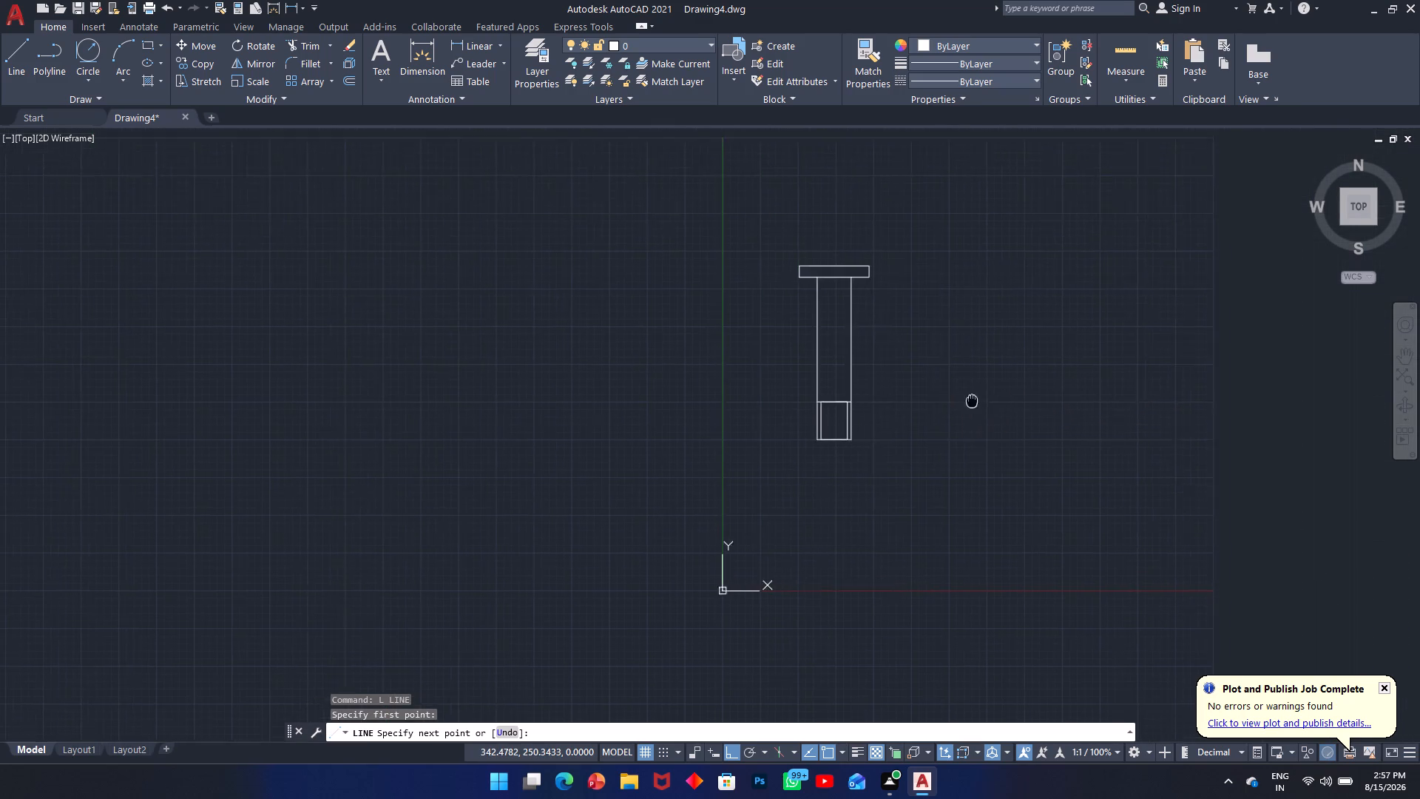
middle_click_drag(947, 407, 920, 419)
scroll(907, 427, "up", 4)
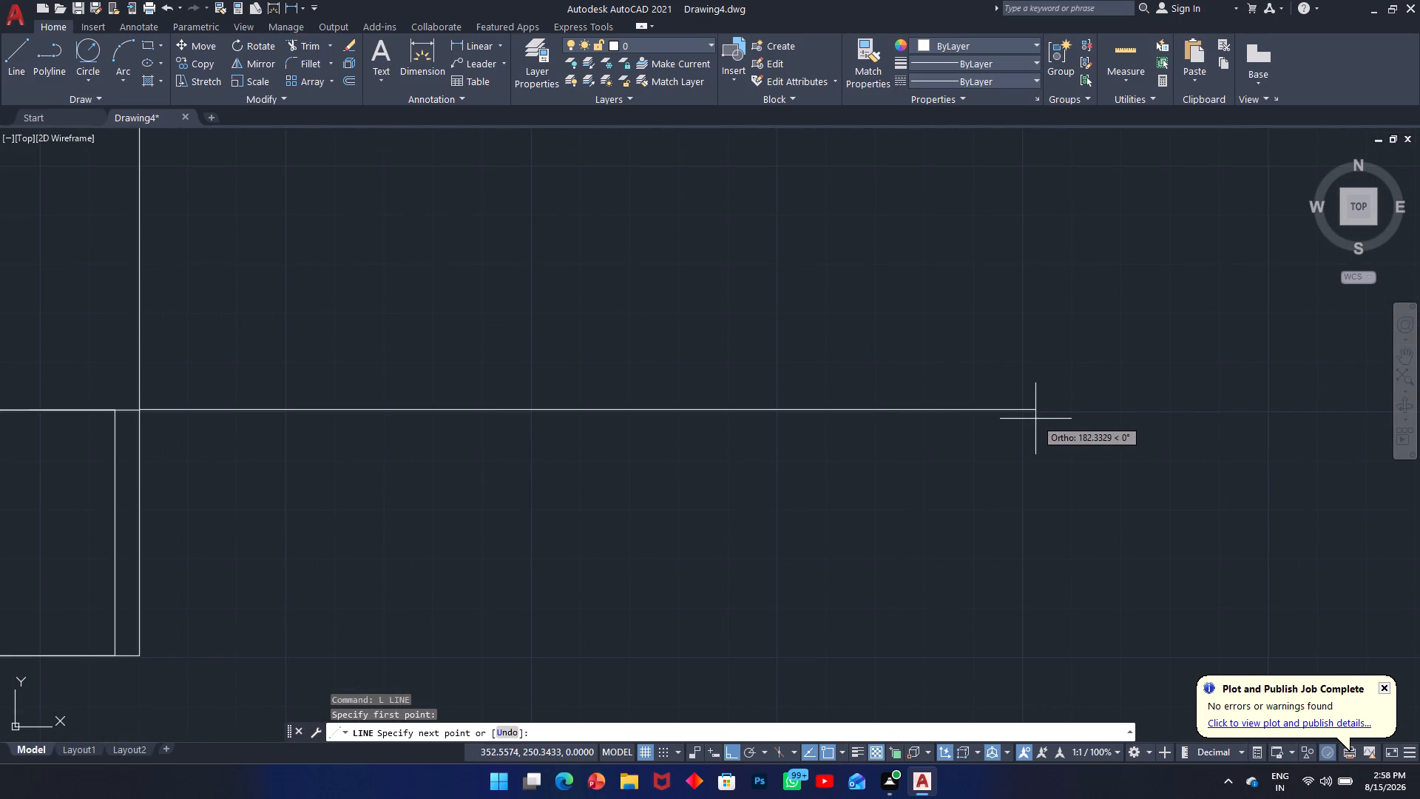
key("1")
key("BackSpace")
type("102")
key("Return")
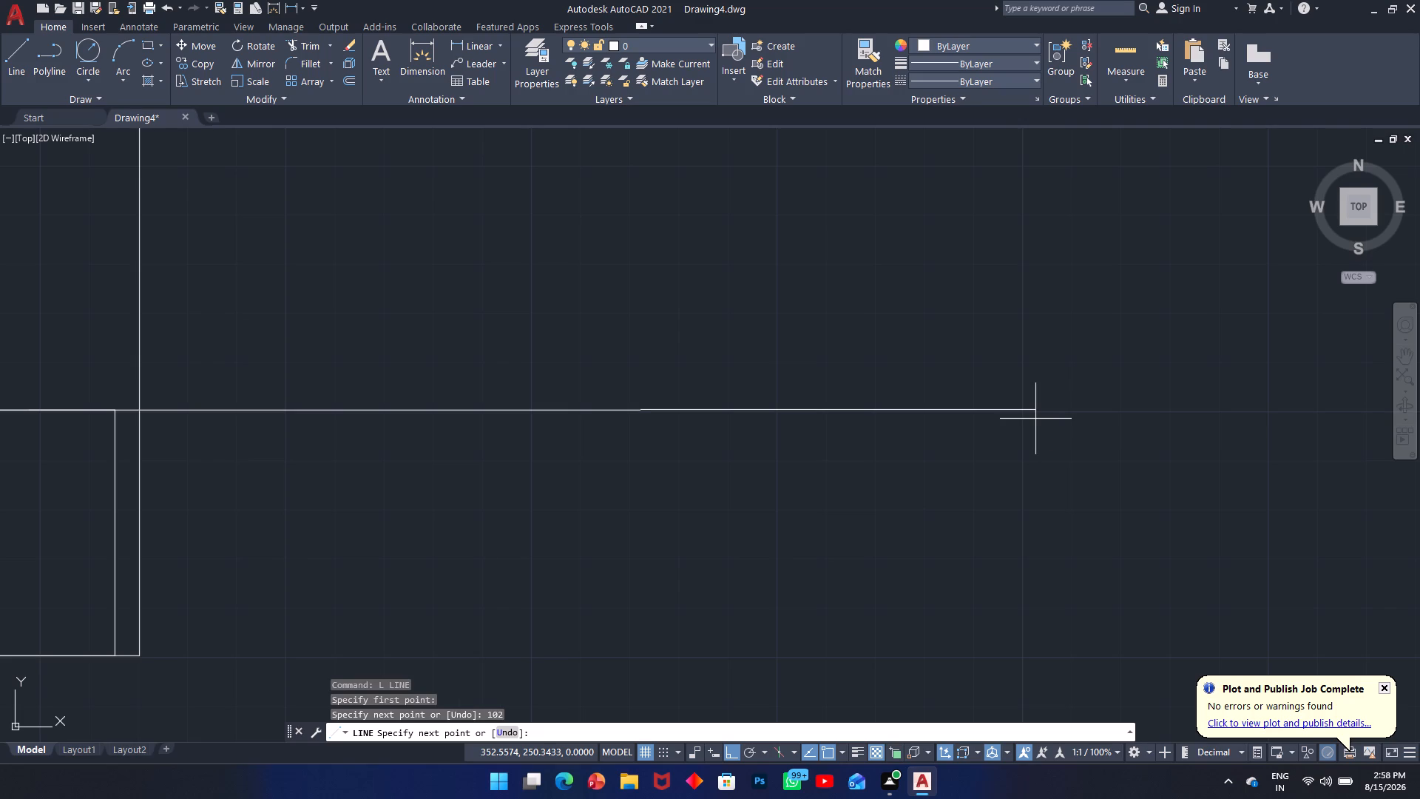
key("Escape")
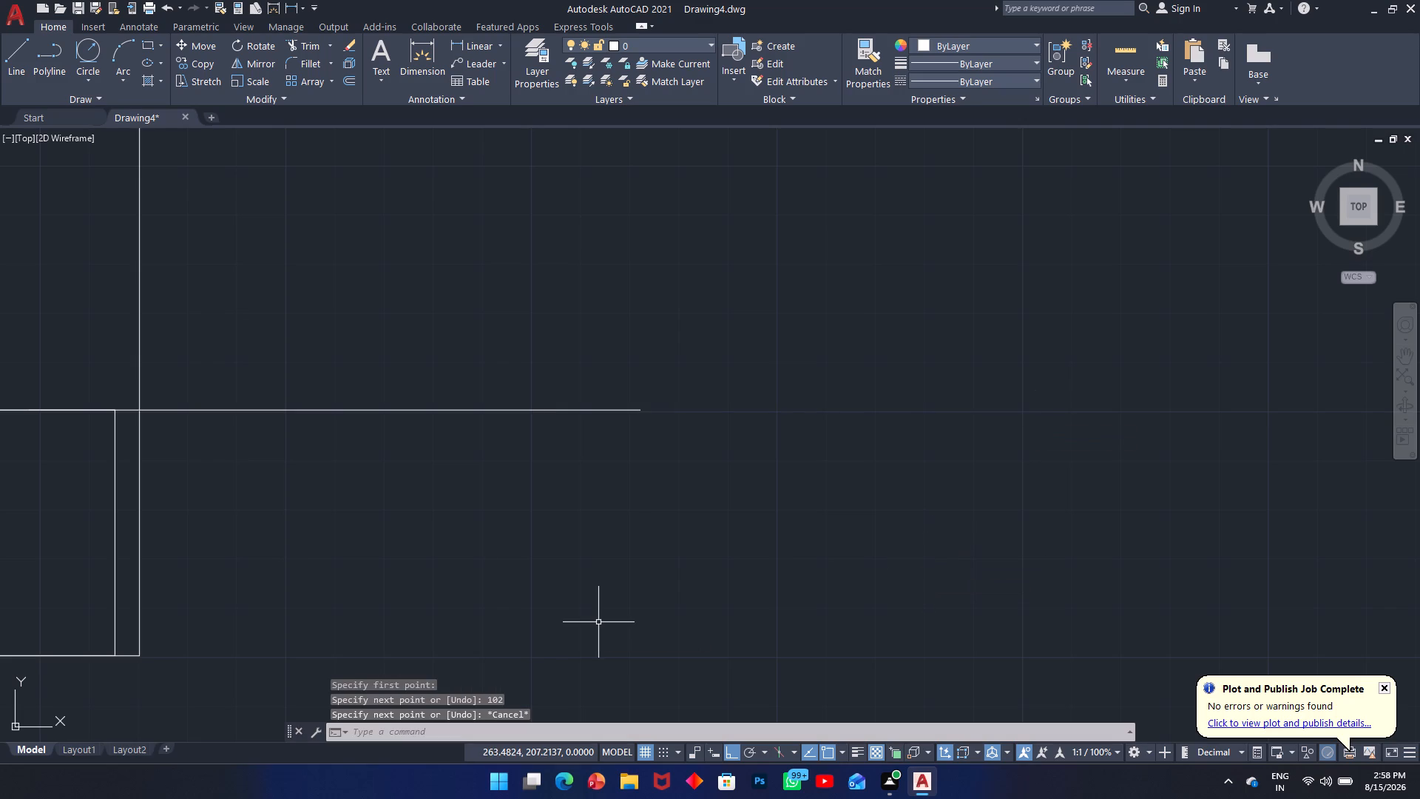
Stretch the free right end of the horizontal line farther to the right.
middle_click_drag(549, 519, 743, 422)
scroll(747, 418, "up", 2)
scroll(743, 420, "down", 1)
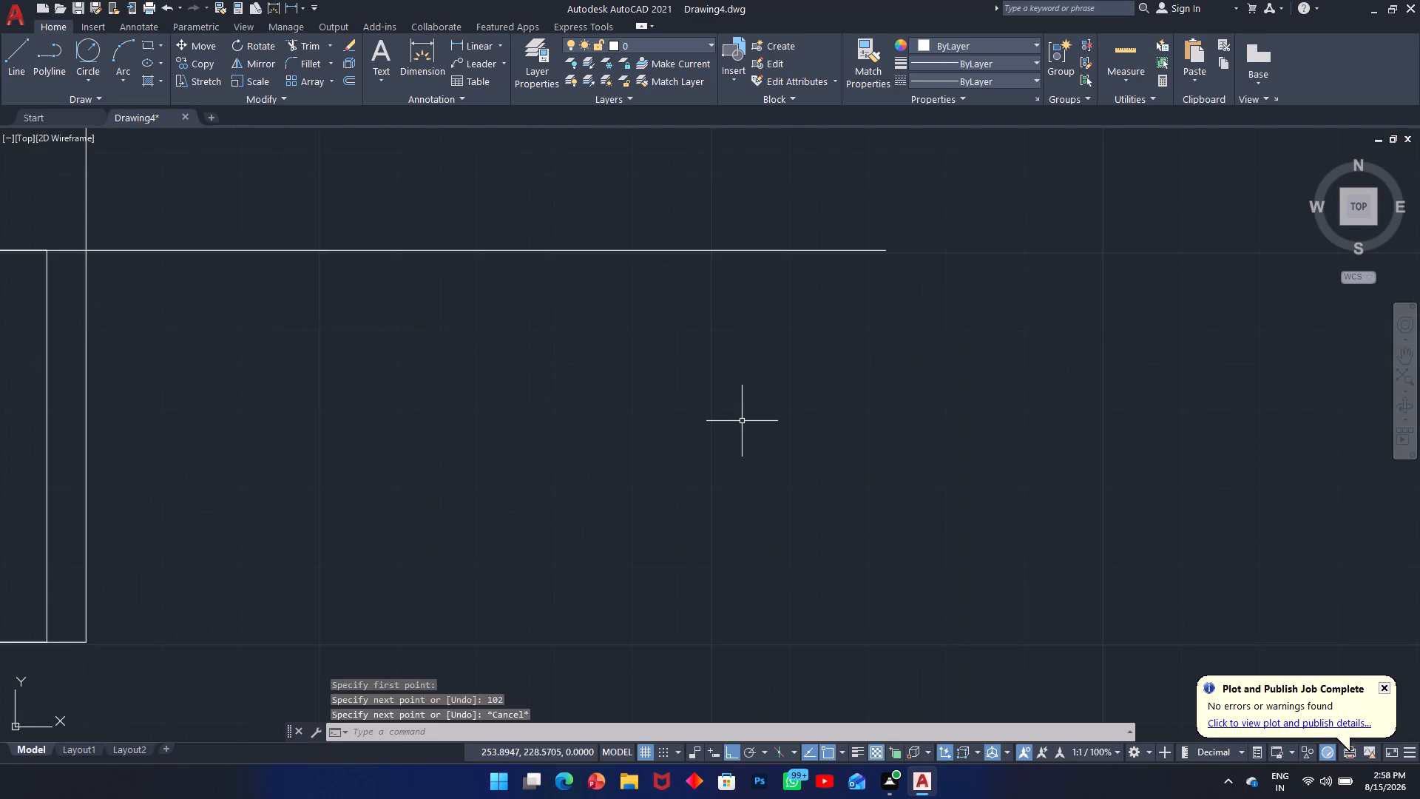
scroll(742, 421, "down", 2)
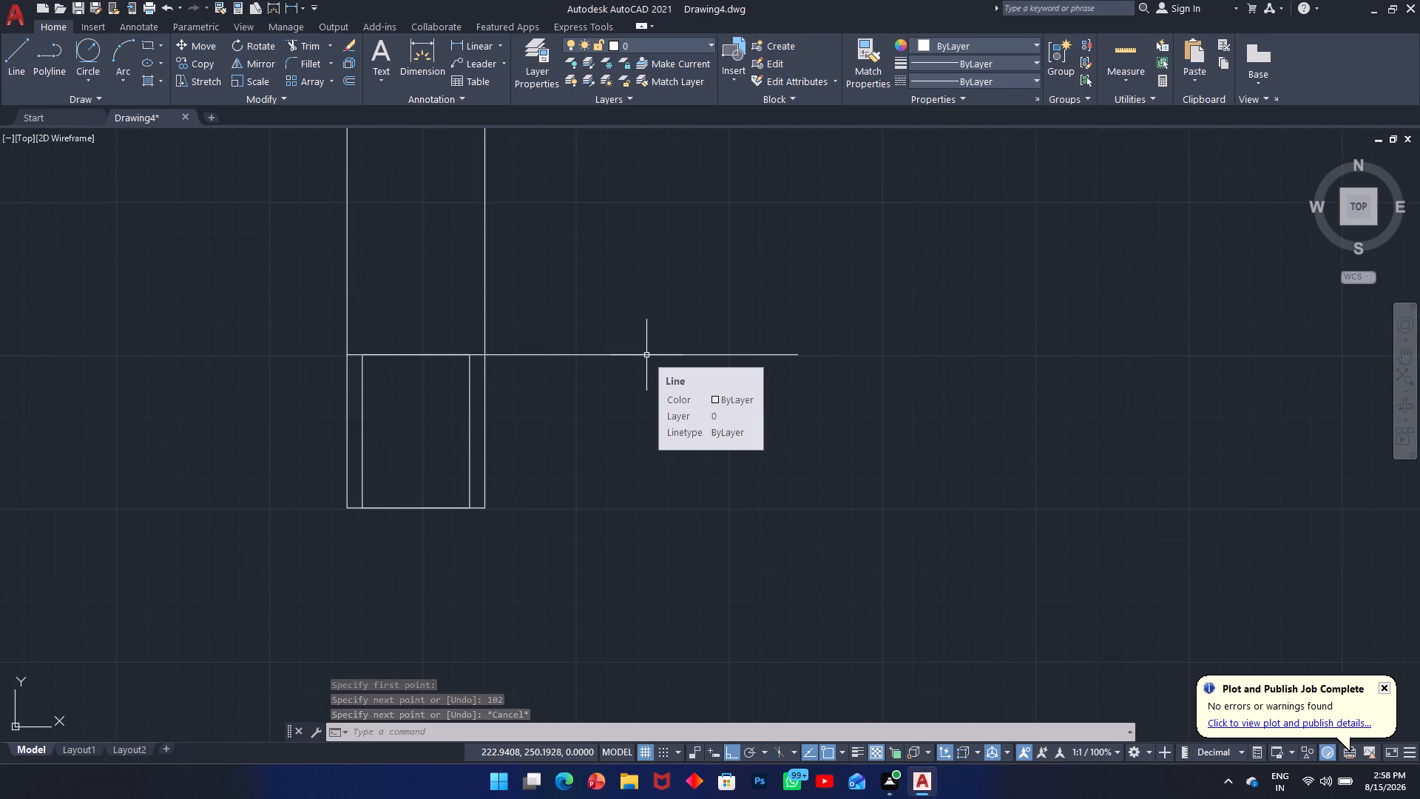
left_click(663, 354)
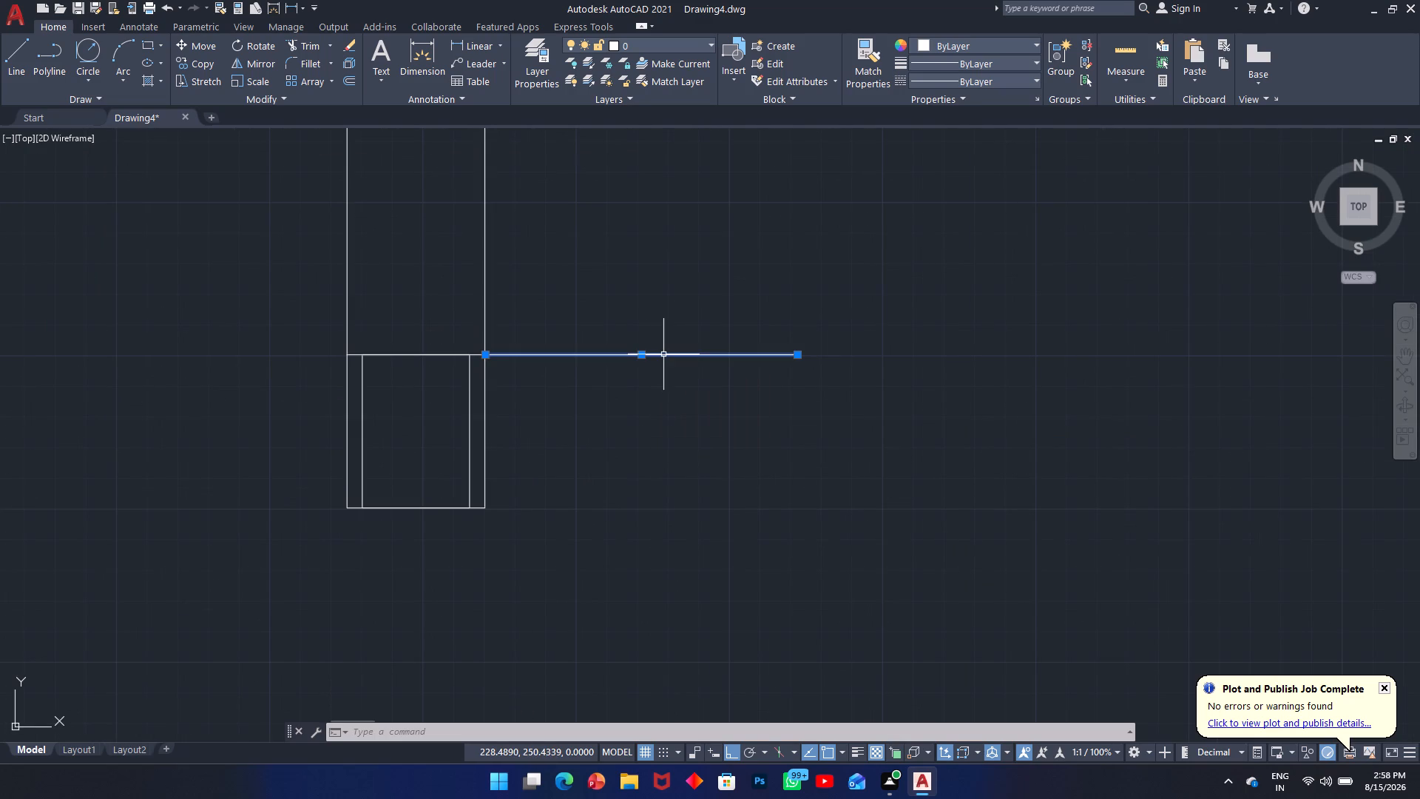
left_click(797, 356)
left_click(1027, 337)
key("Escape")
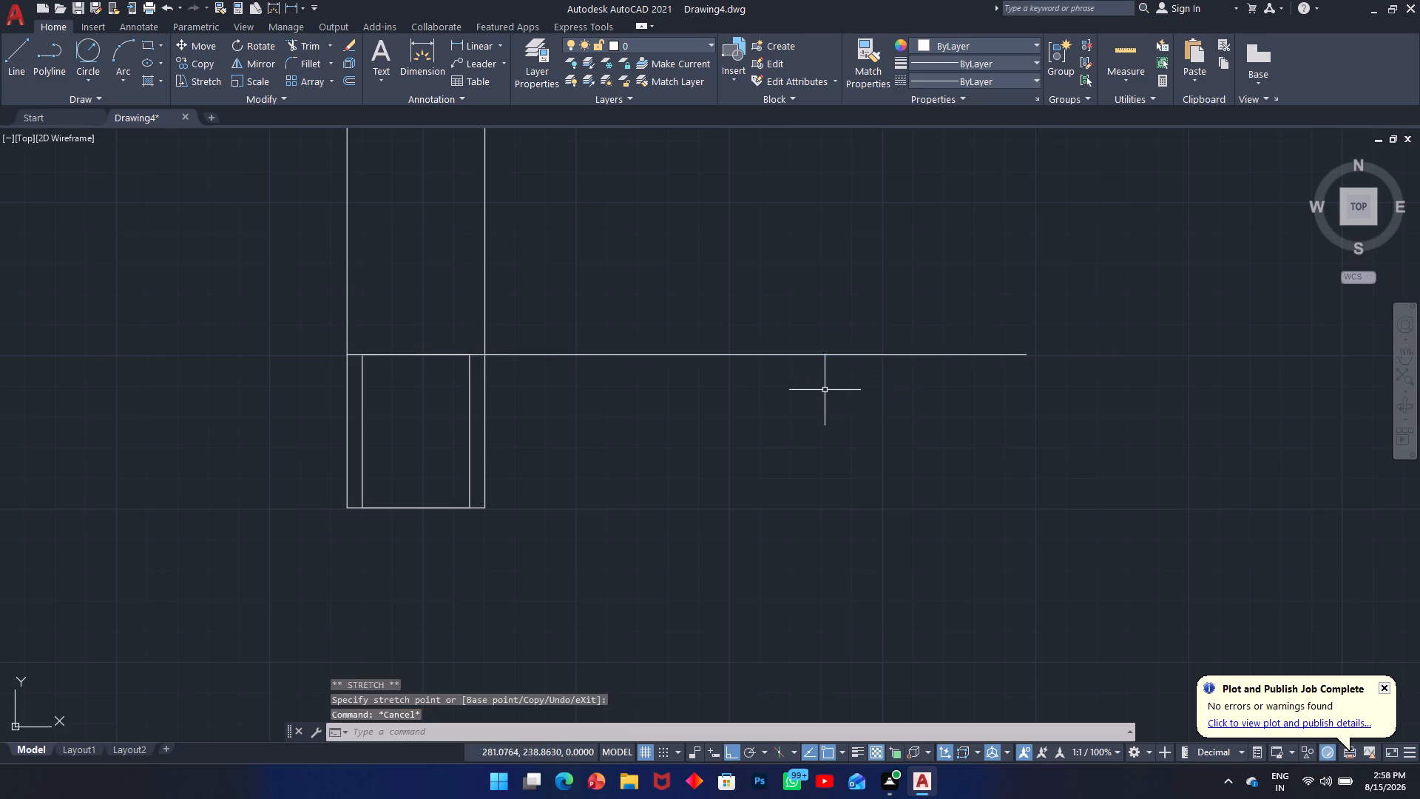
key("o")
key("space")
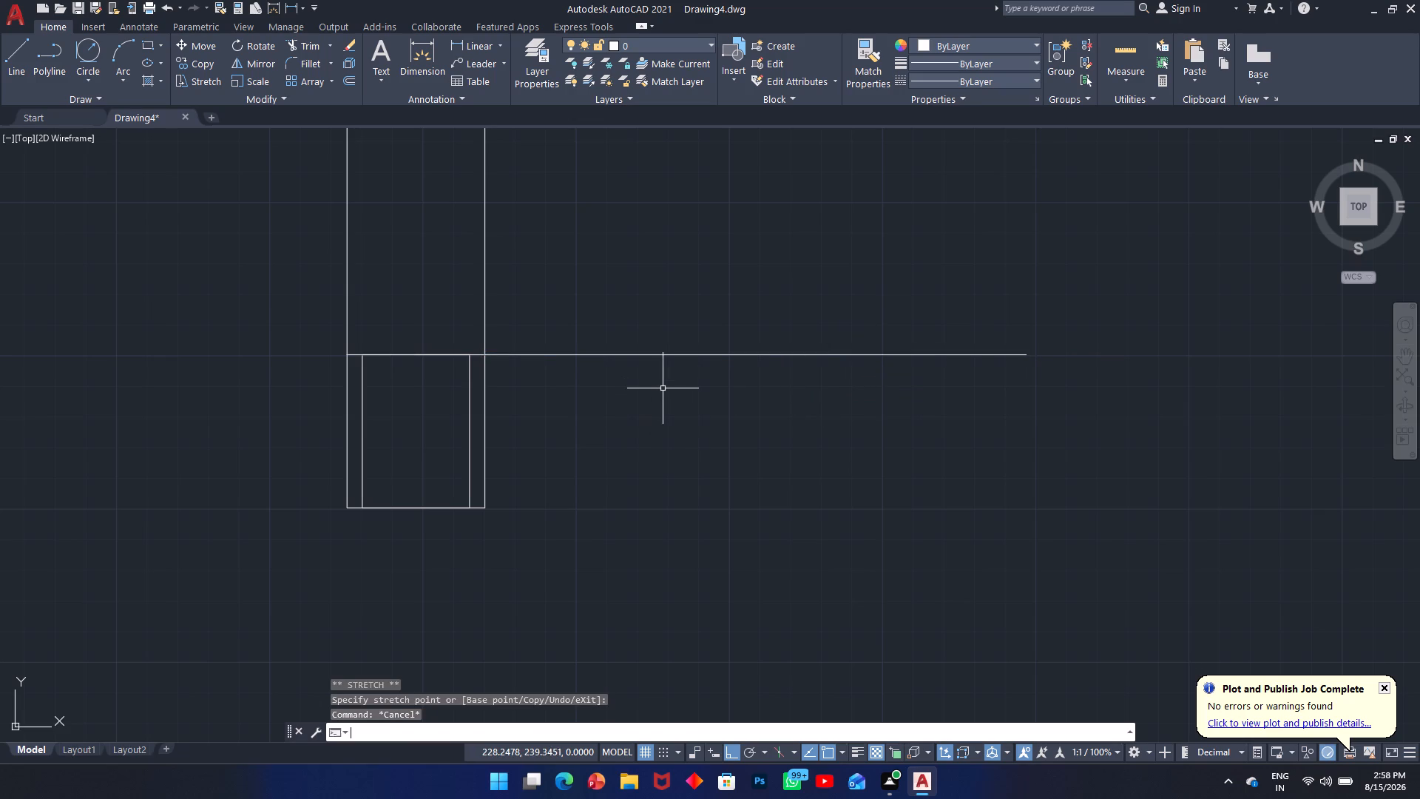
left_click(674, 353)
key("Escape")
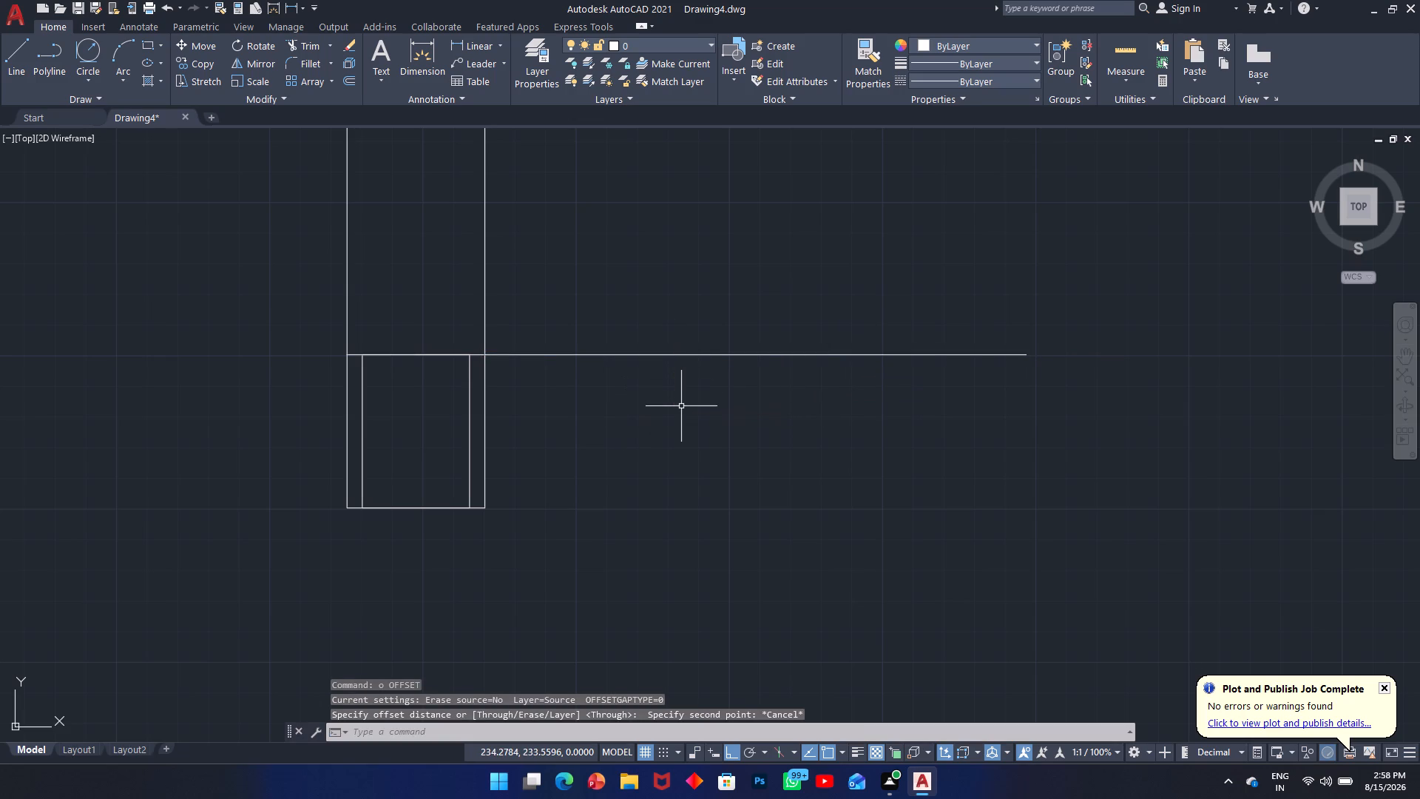
Offset the long horizontal line 100 downward.
key("o")
key("space")
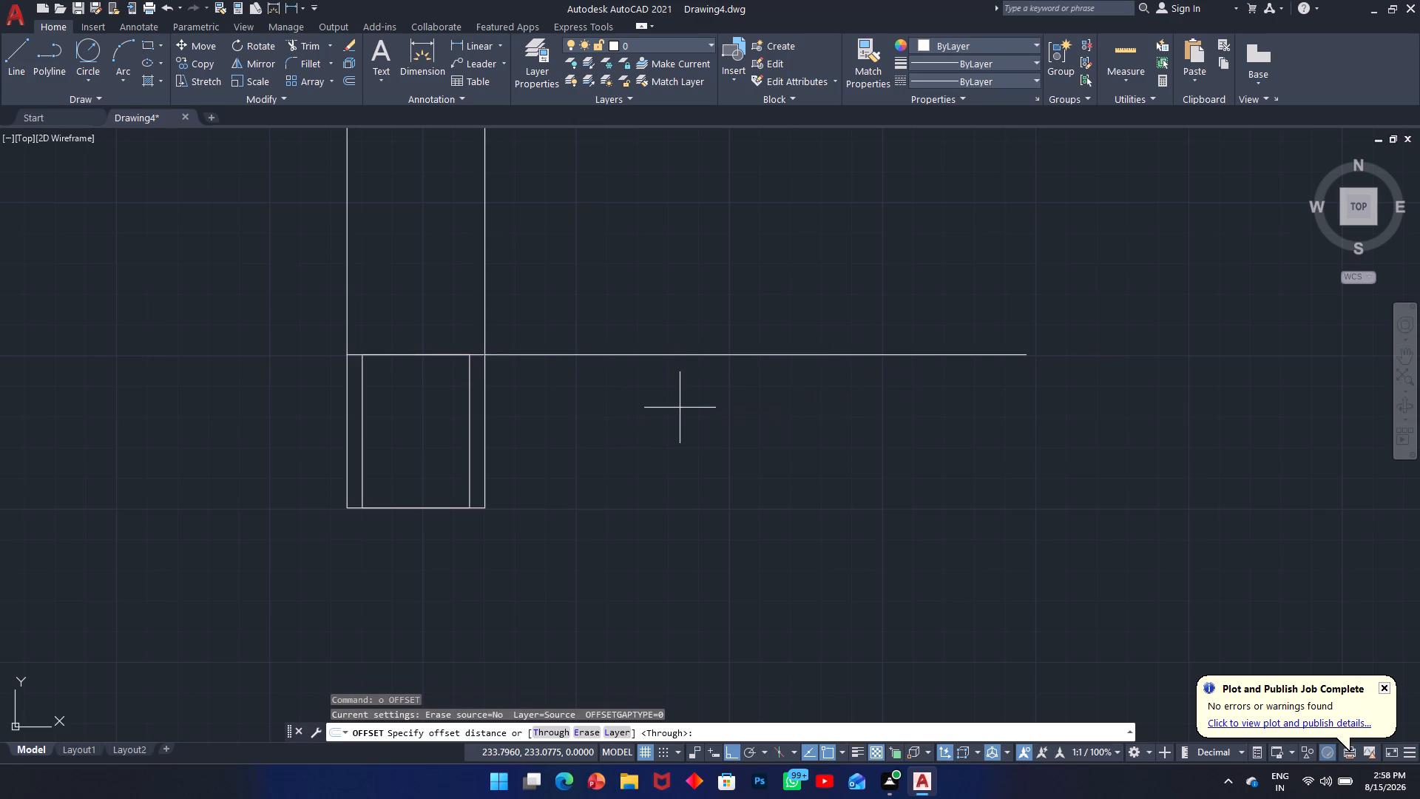
type("100")
key("Return")
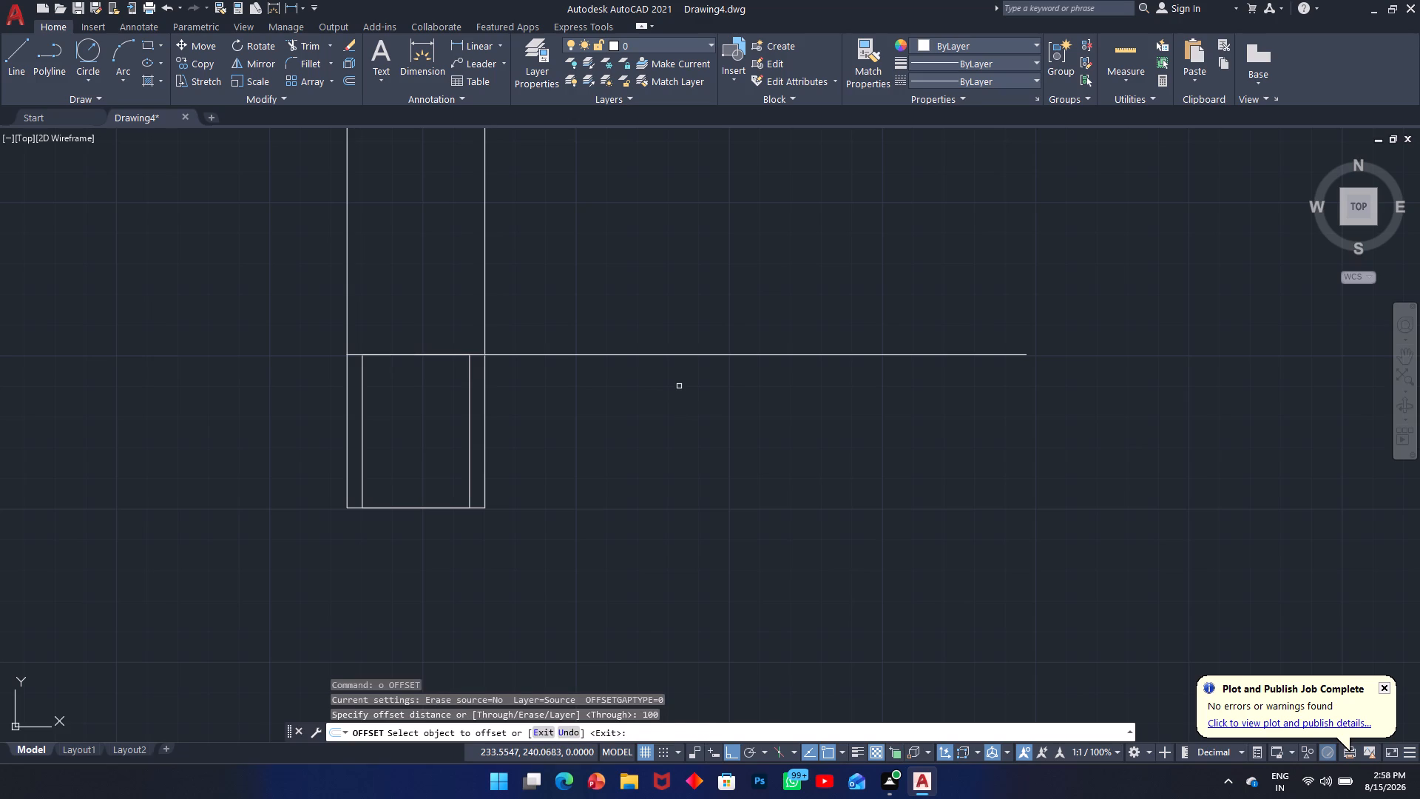
left_click(700, 356)
left_click(706, 539)
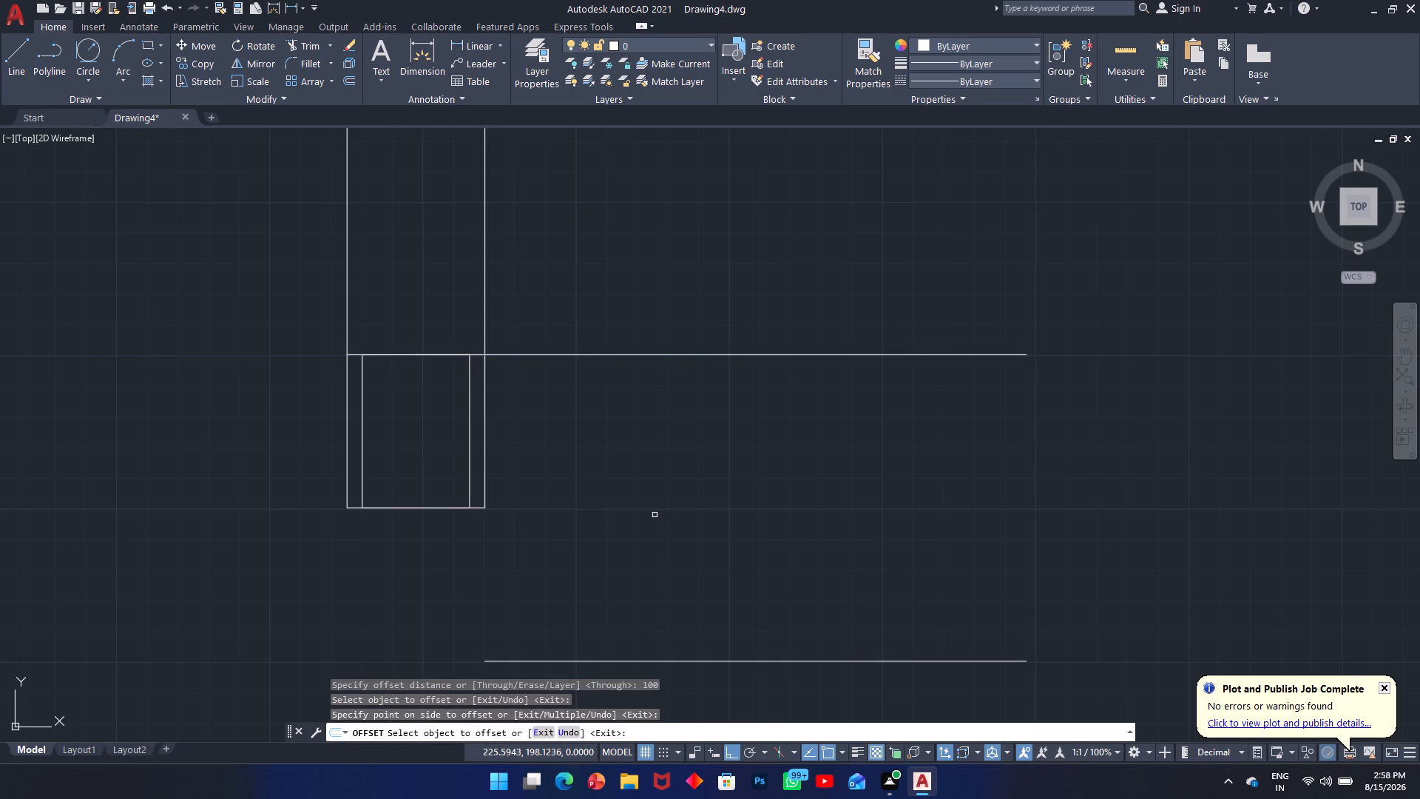
middle_click_drag(655, 515, 666, 387)
key("Escape")
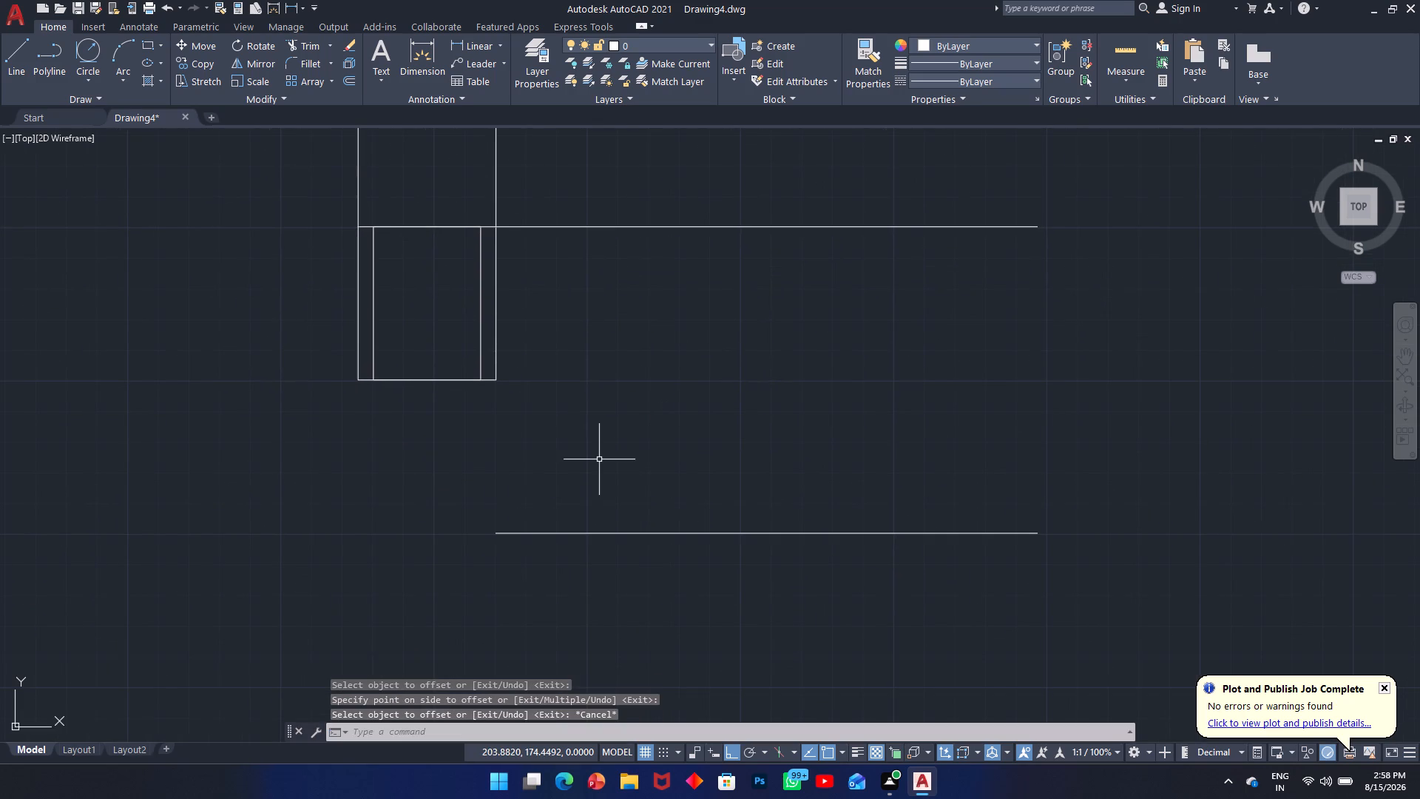
Draw a vertical construction line about 78 long straight down from the lower-right corner of the stepped lower end.
type("l")
key("space")
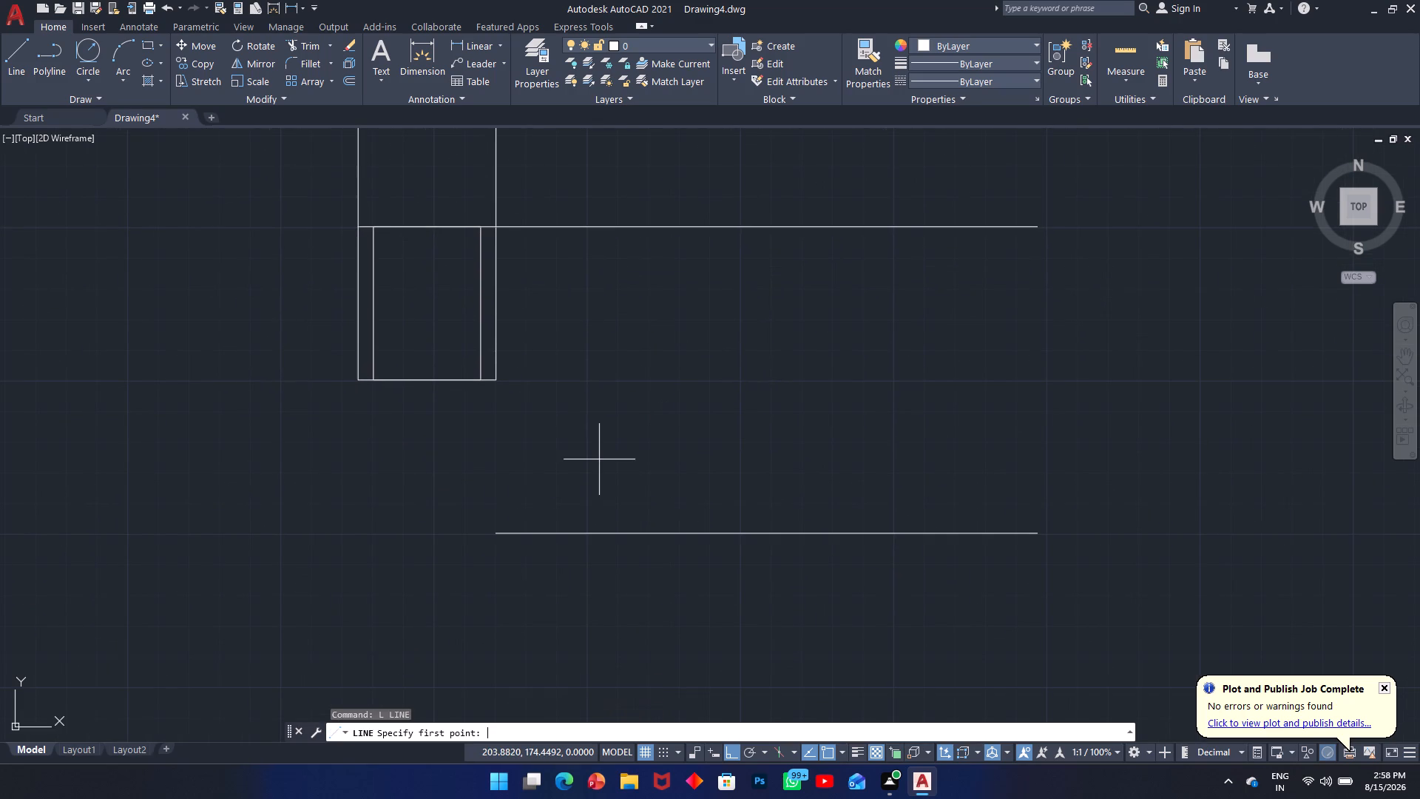
left_click(495, 382)
left_click(462, 620)
key("Escape")
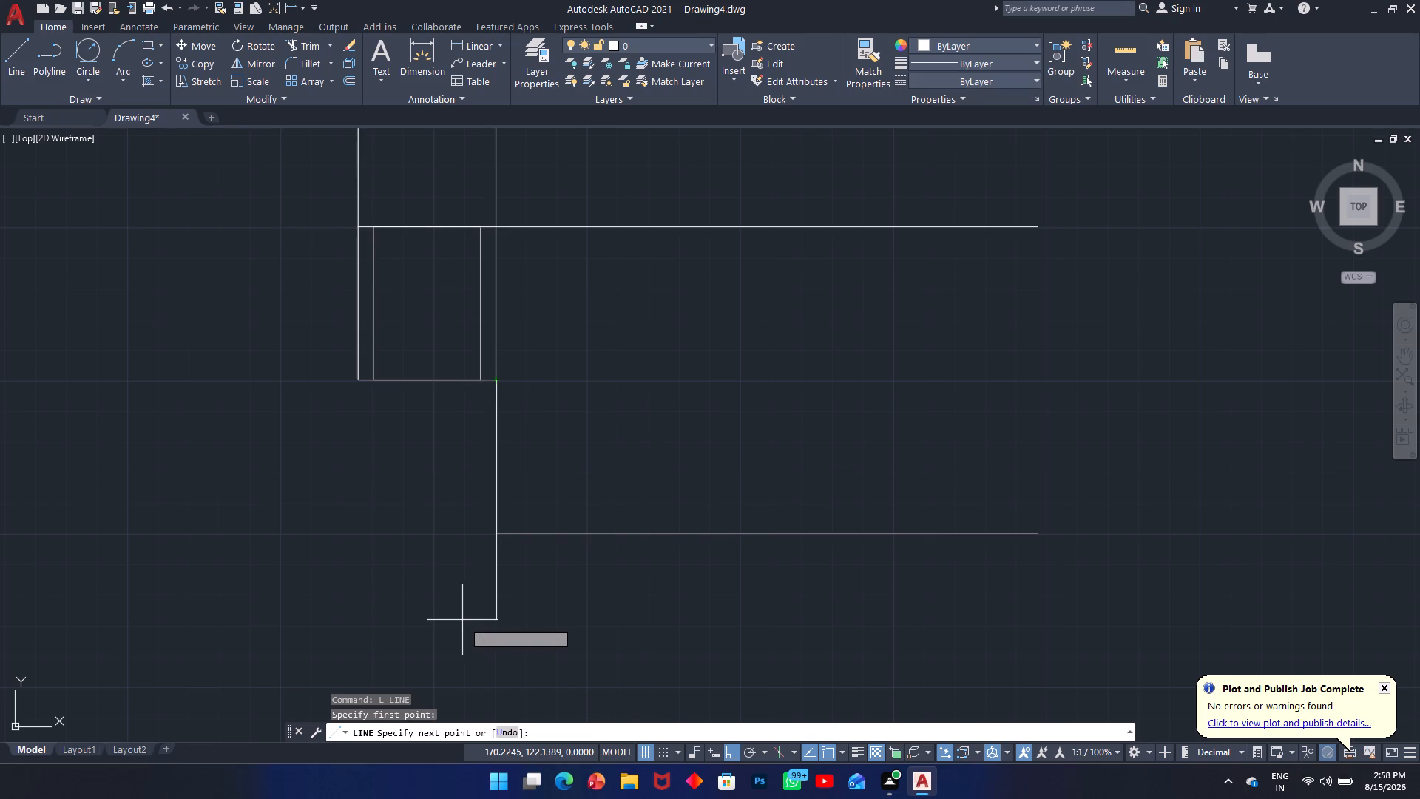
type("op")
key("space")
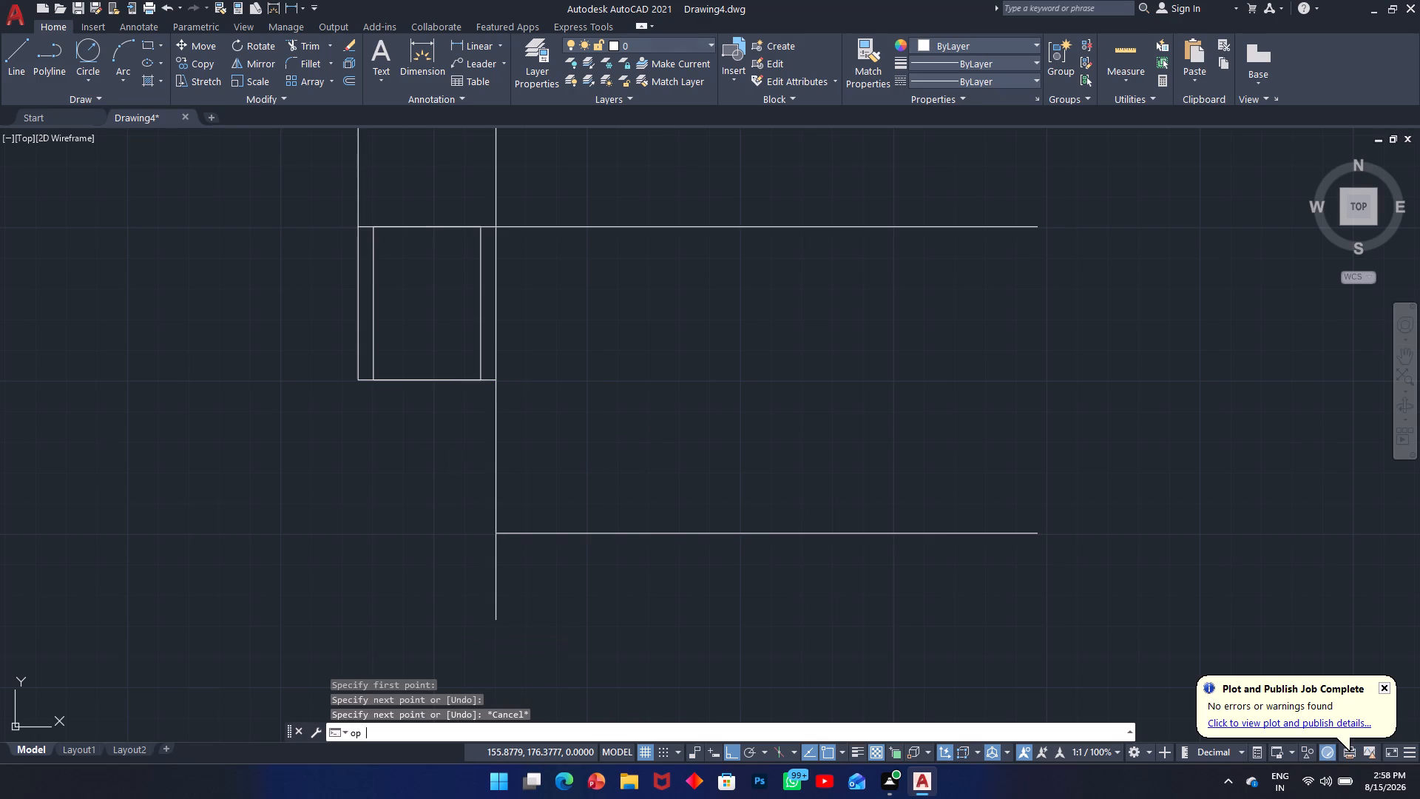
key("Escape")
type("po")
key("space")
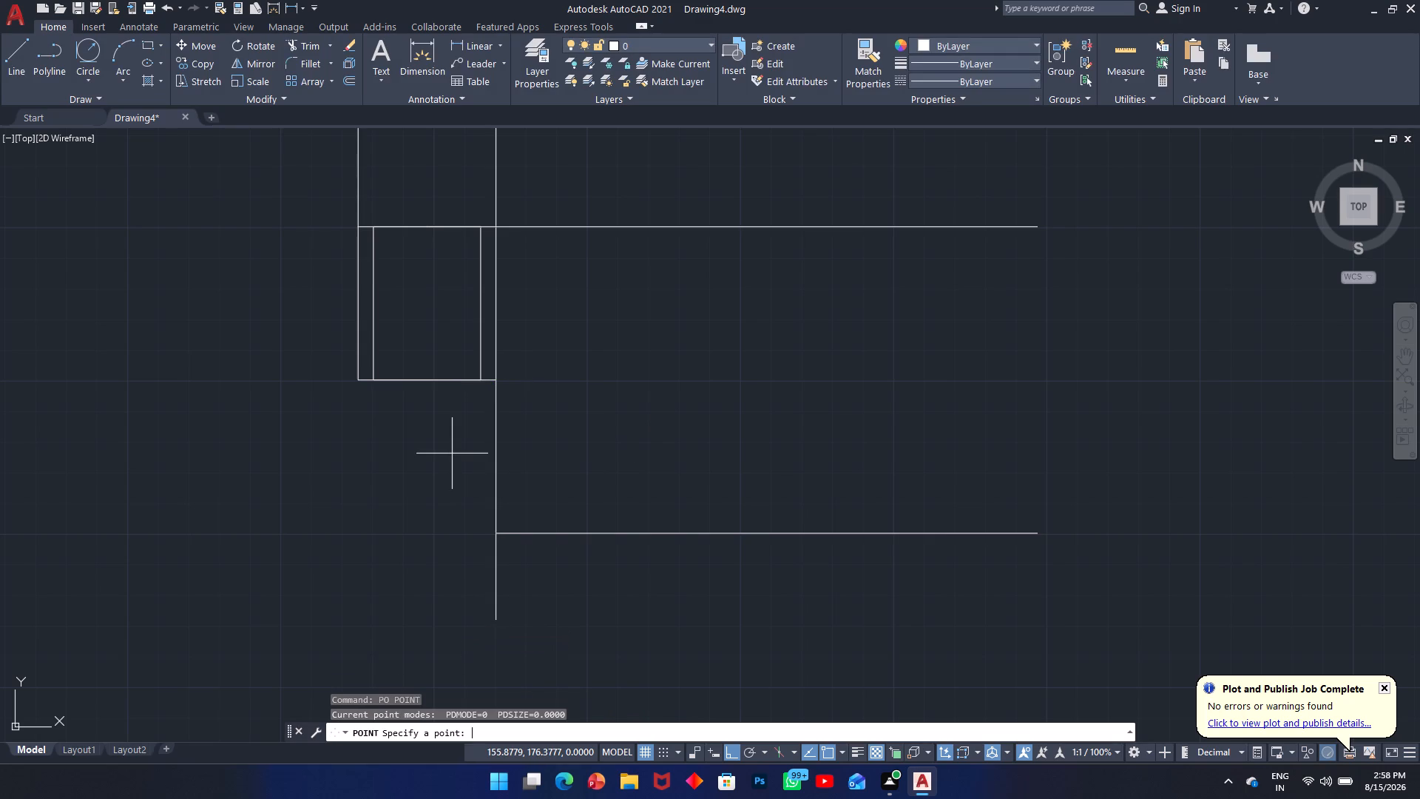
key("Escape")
Offset the vertical construction line 102 to the right so it crosses the lower horizontal line.
type("o")
key("space")
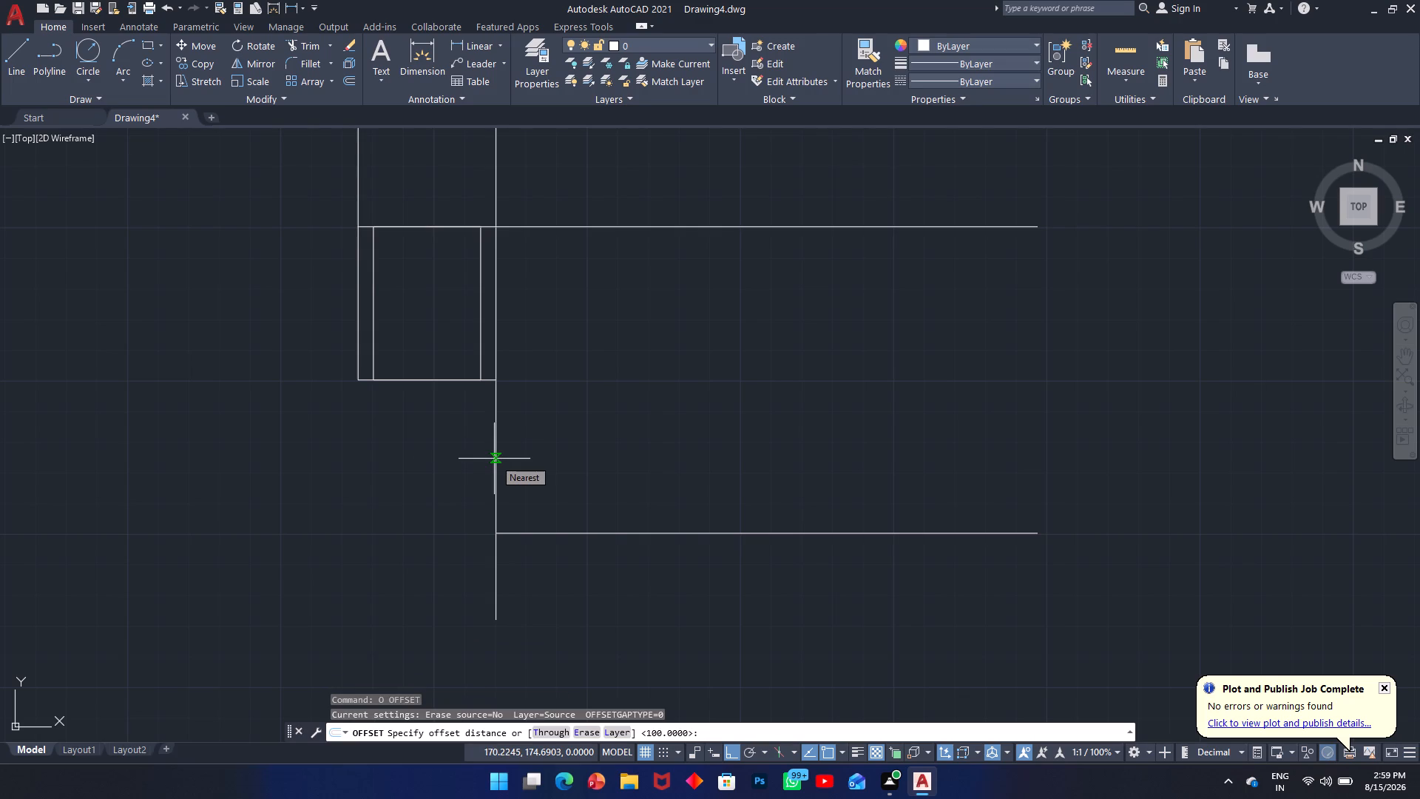
type("102")
key("Return")
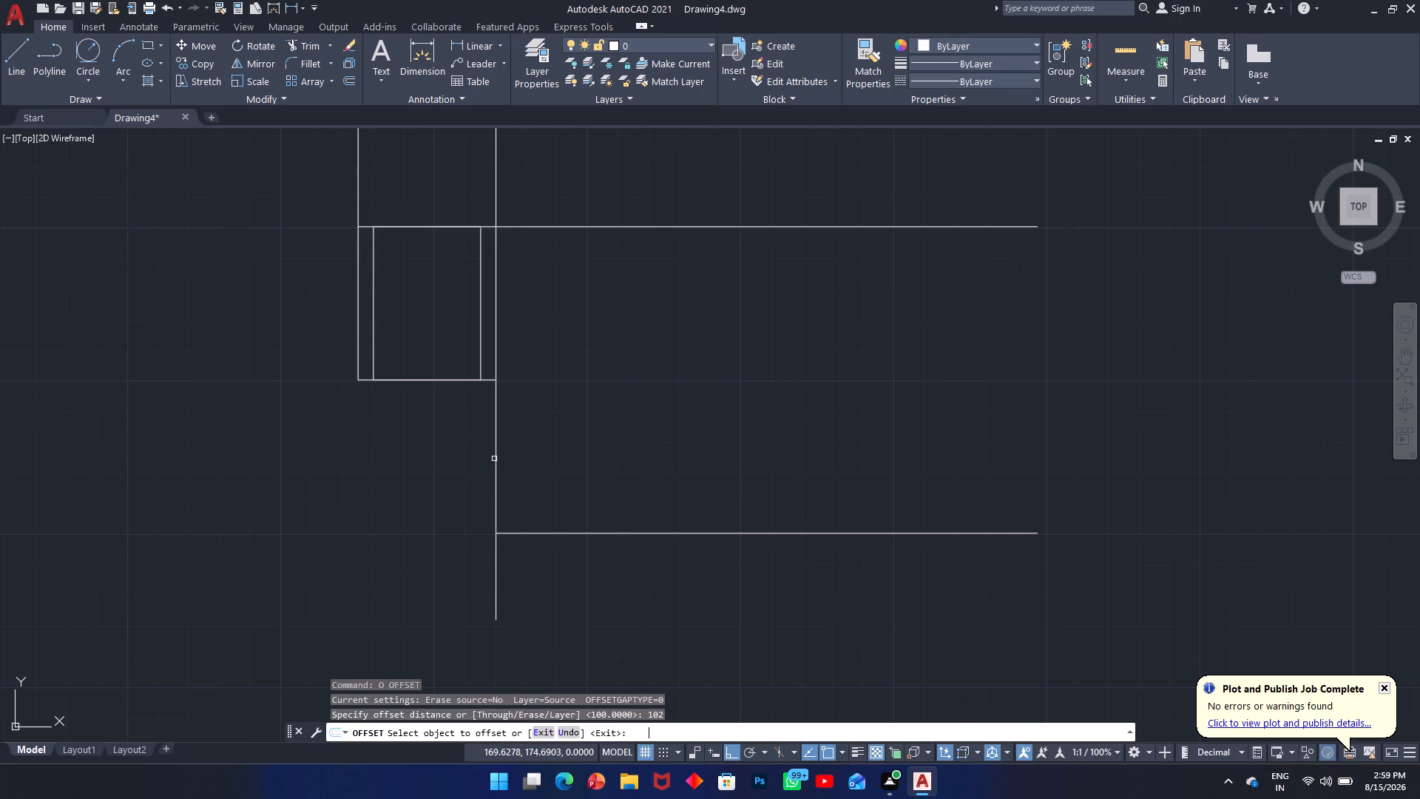
left_click(496, 462)
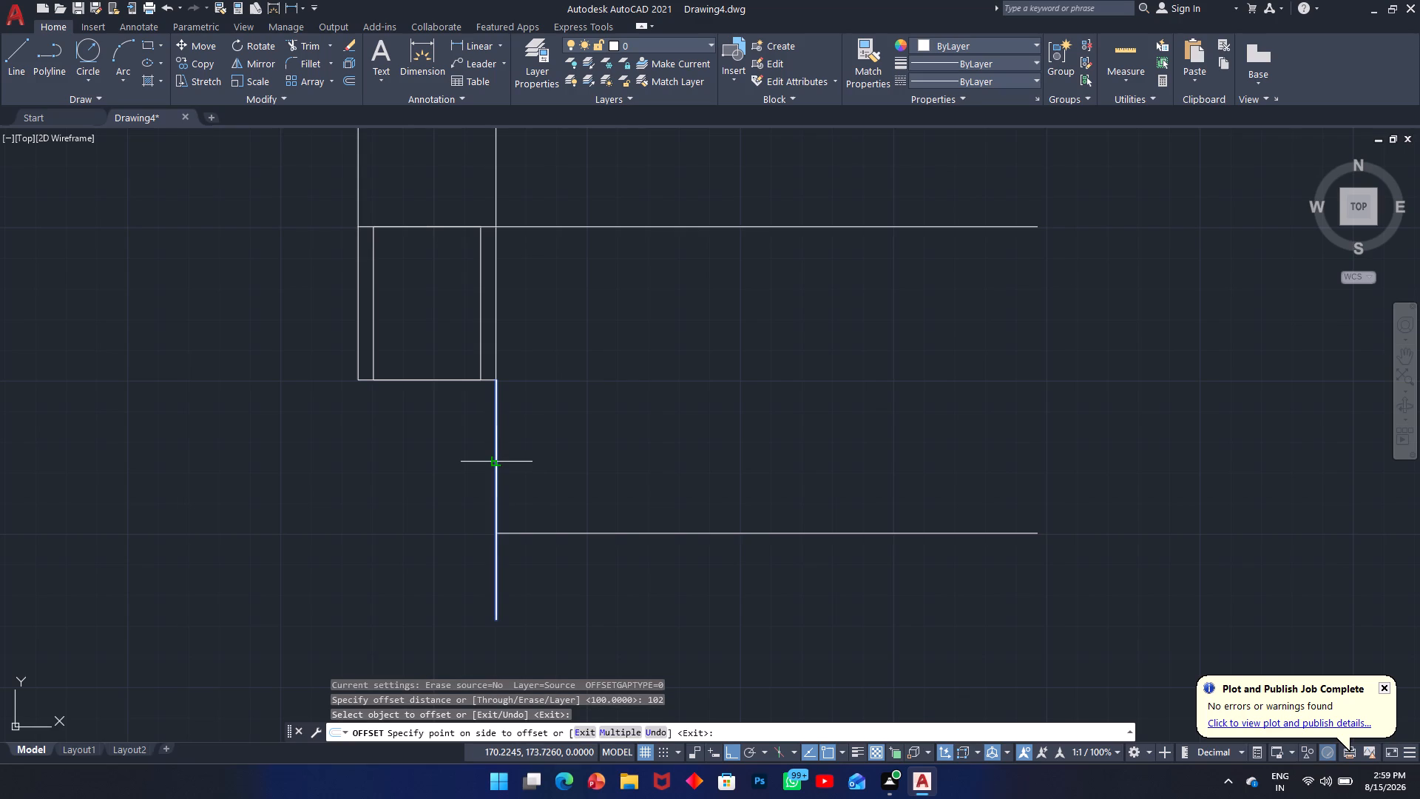
left_click(754, 439)
key("Escape")
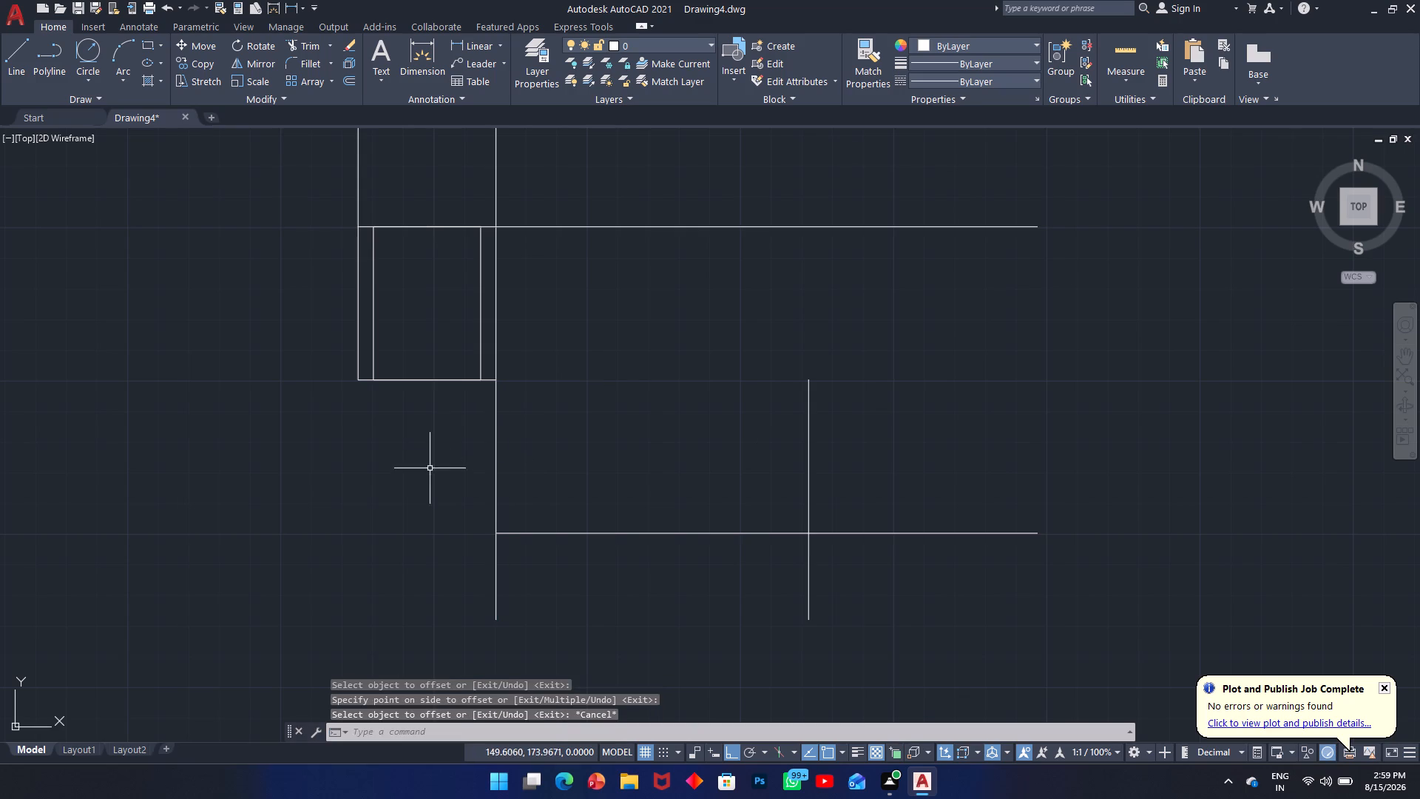
Erase the original vertical construction line below the block and the upper horizontal line level with the block's top.
left_click_drag(549, 454, 542, 456)
left_click(476, 493)
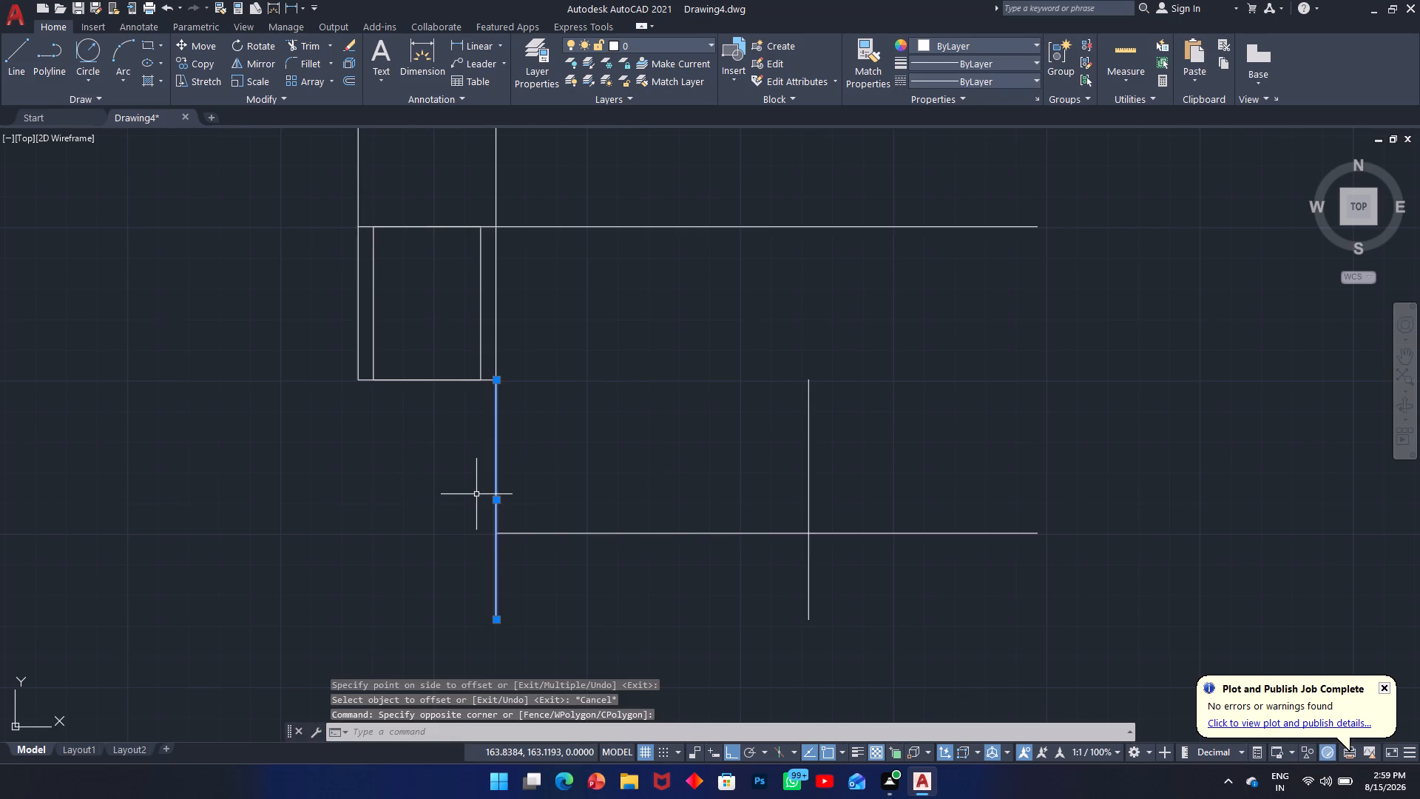
key("Delete")
left_click(957, 203)
left_click(841, 257)
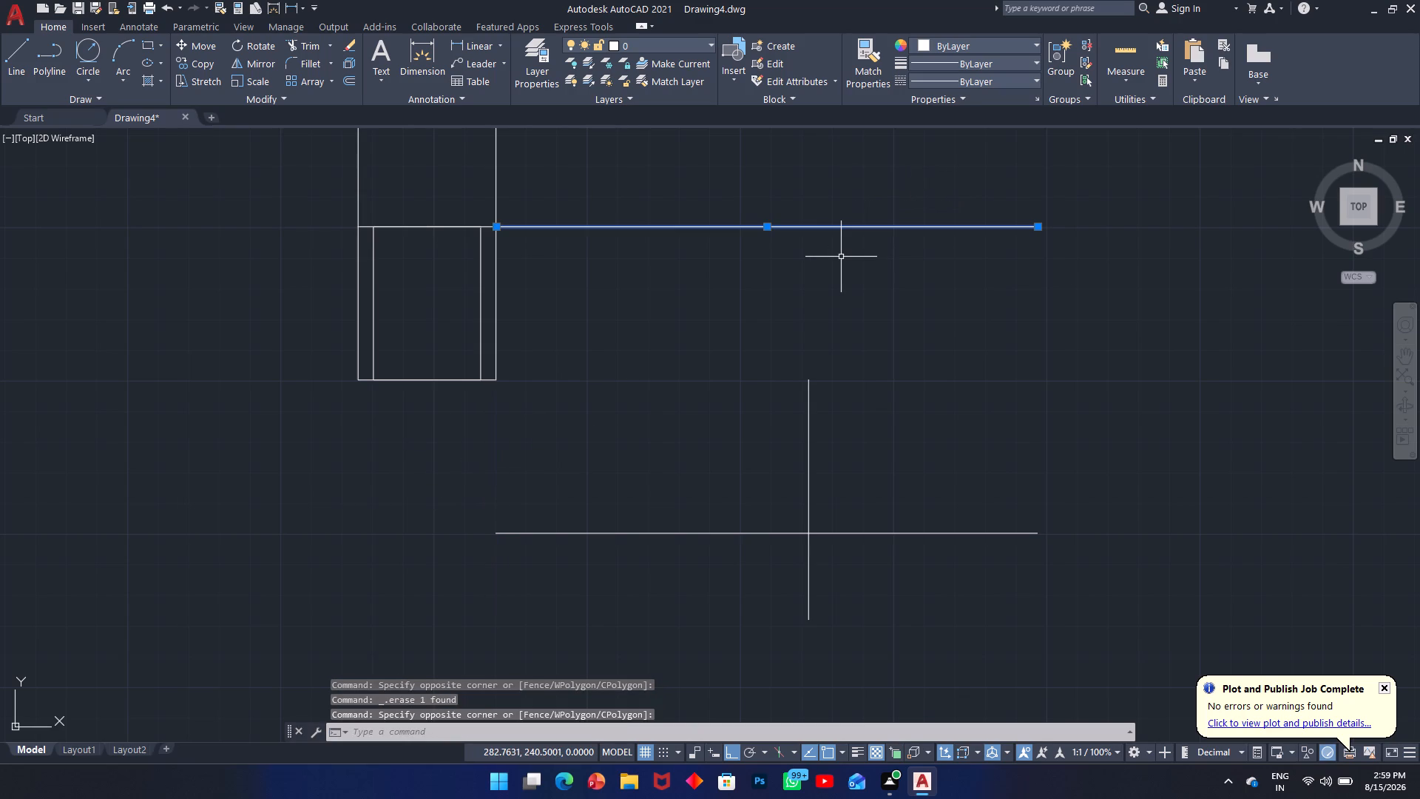
key("Return")
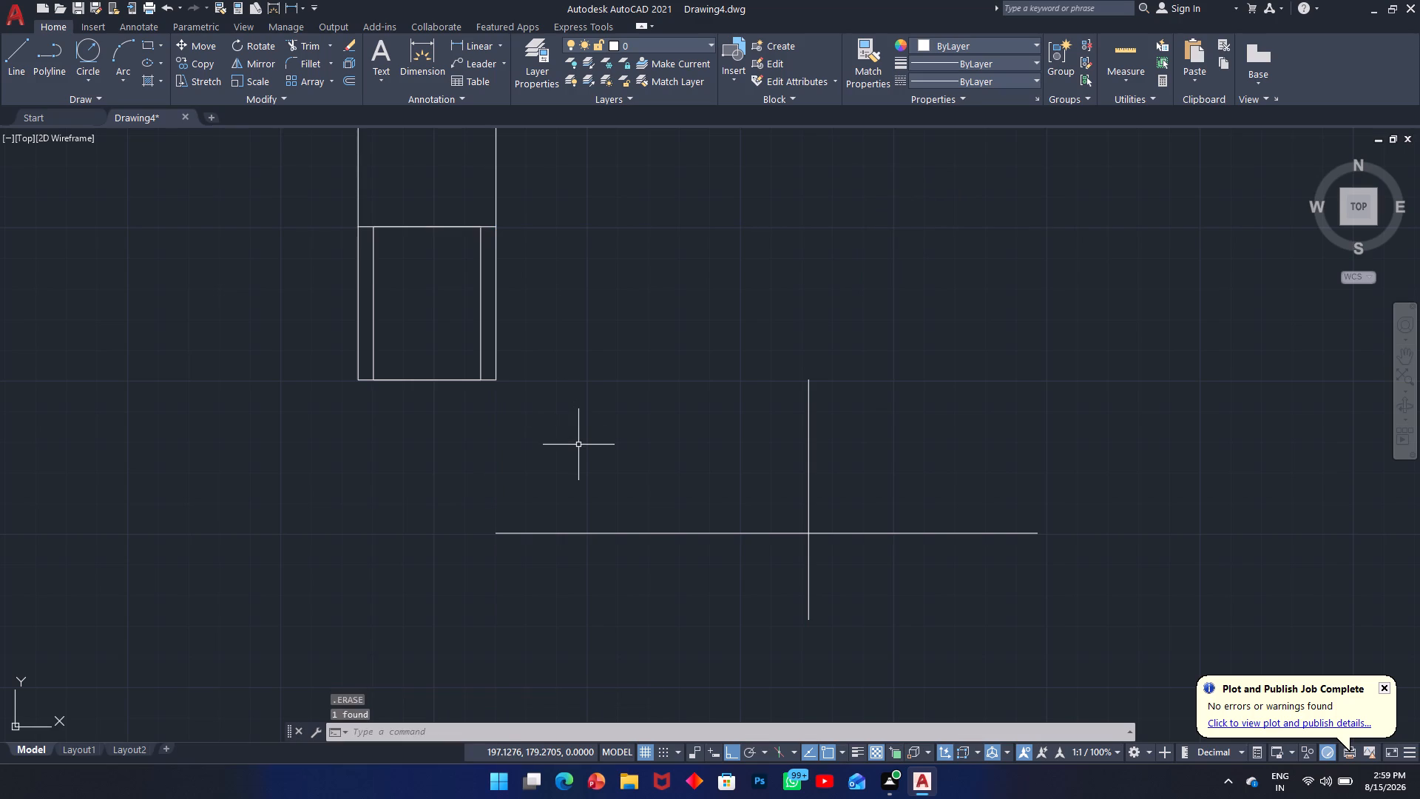
Draw a circle of radius 6.3 centred on the intersection of the two construction lines.
type("c")
key("space")
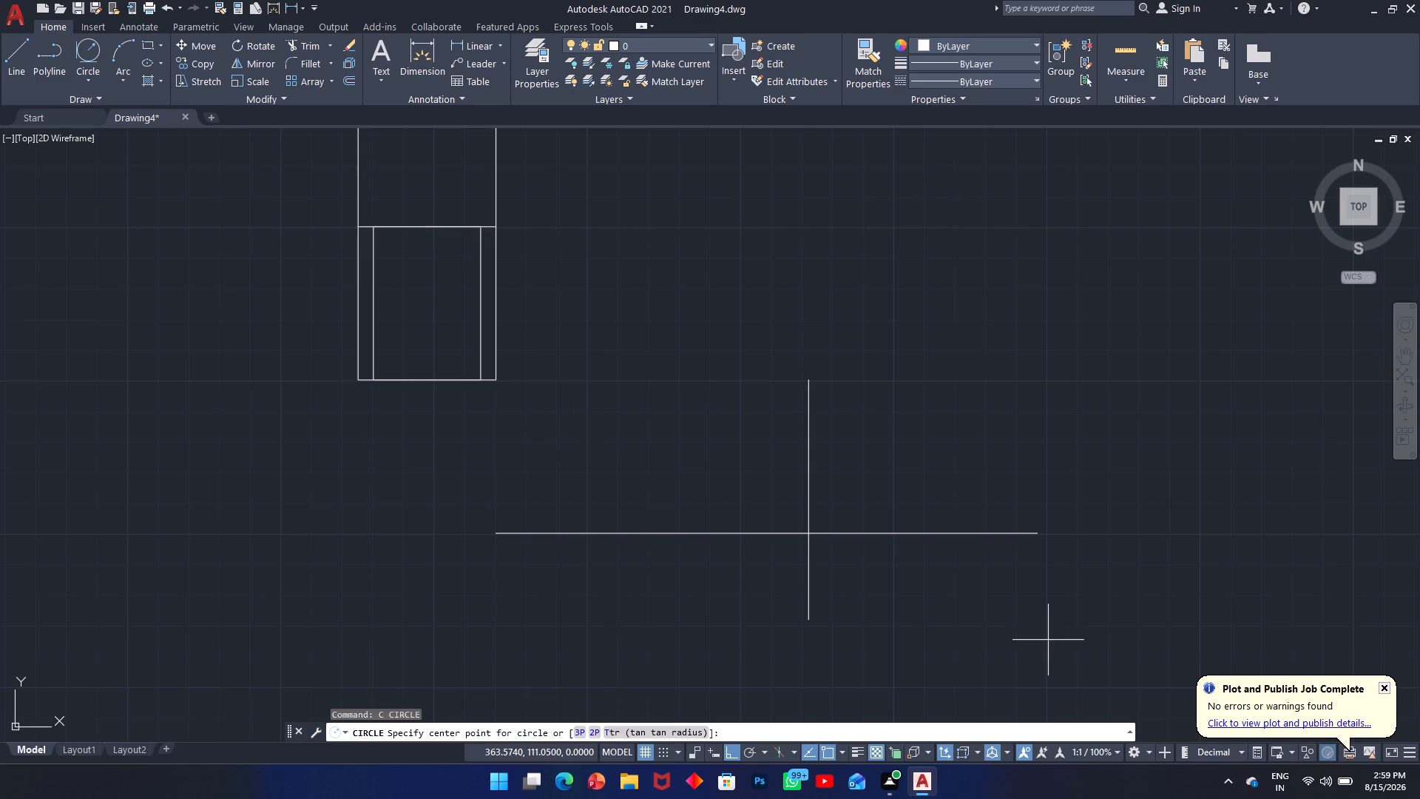
left_click(808, 534)
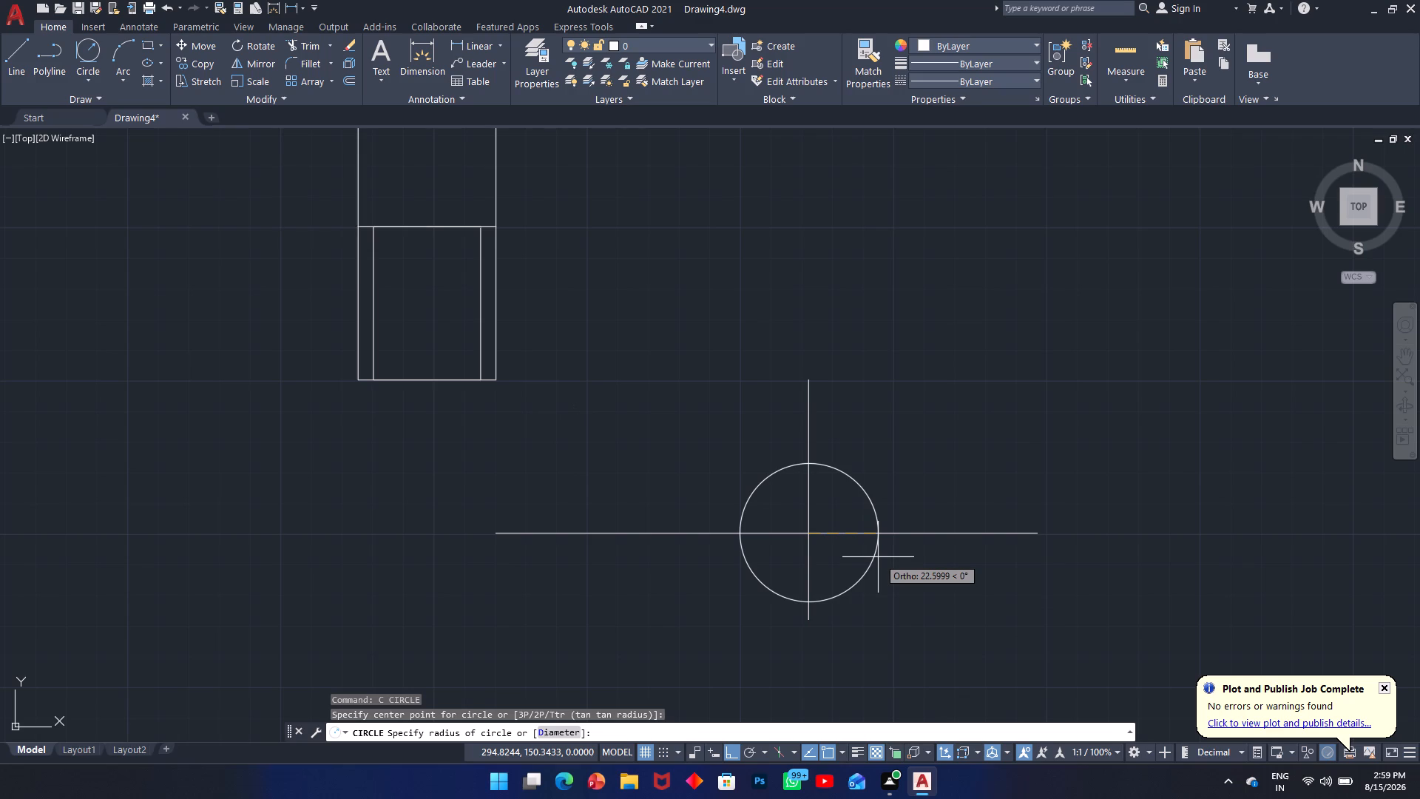
type("6.")
key("3")
key("Return")
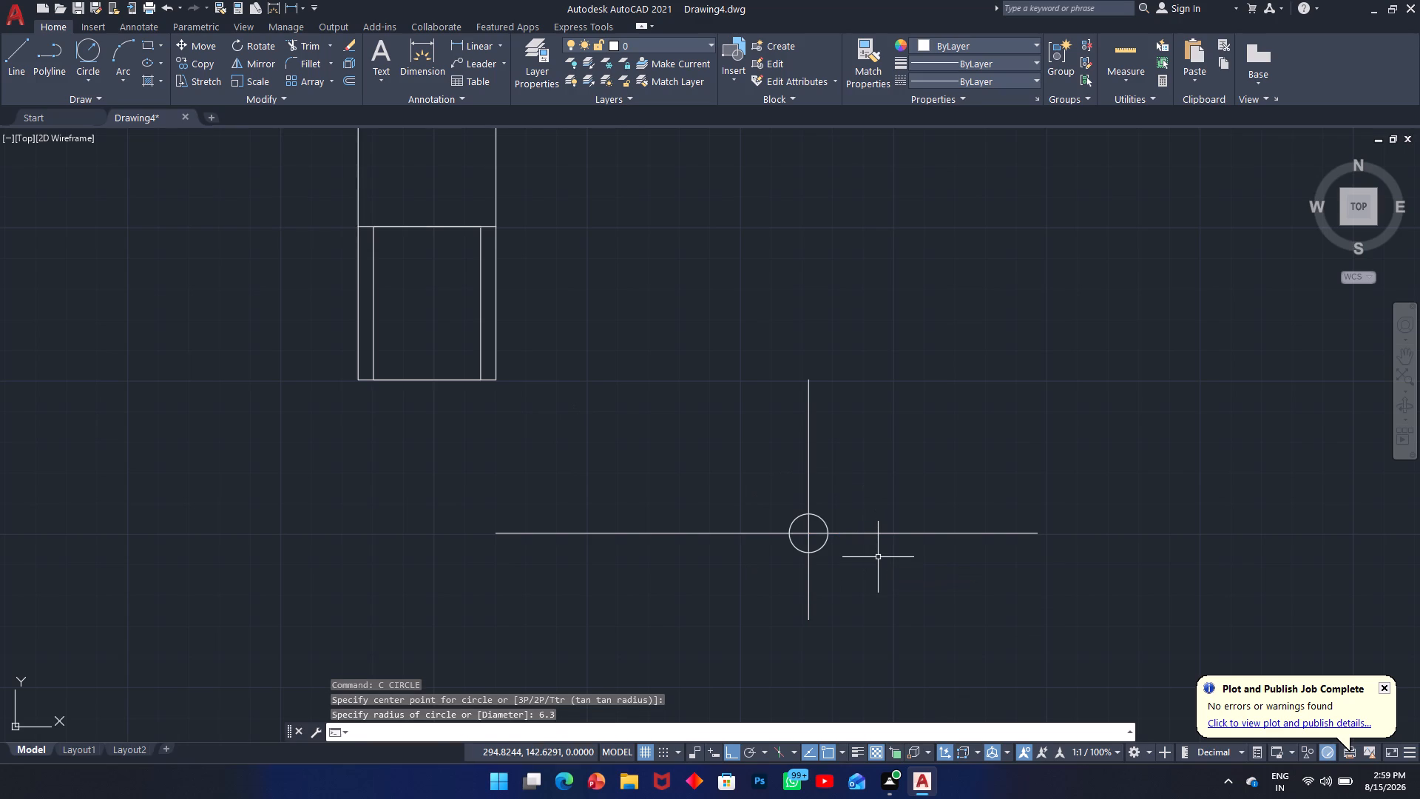
Draw a concentric circle of diameter 30 around the small circle.
key("space")
key("d")
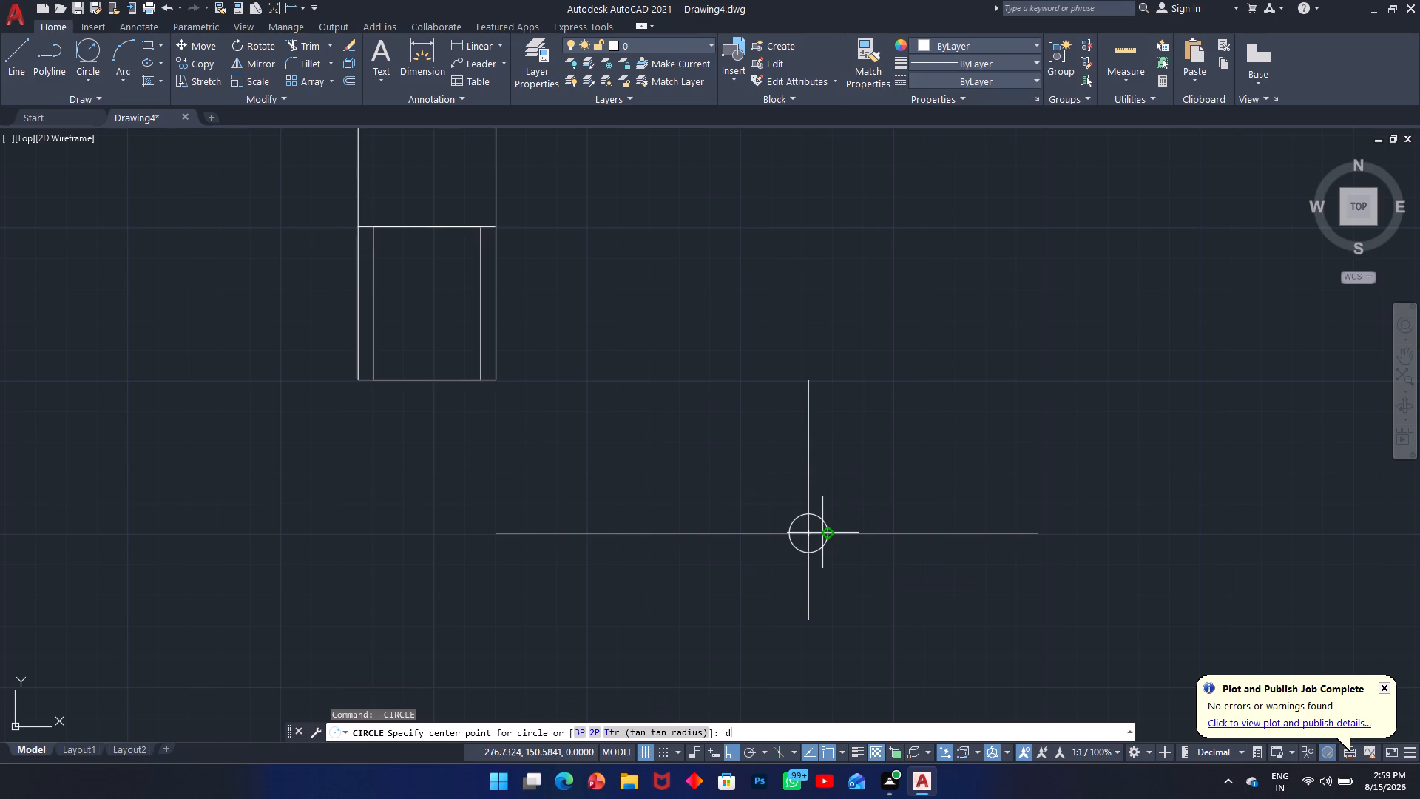
key("space")
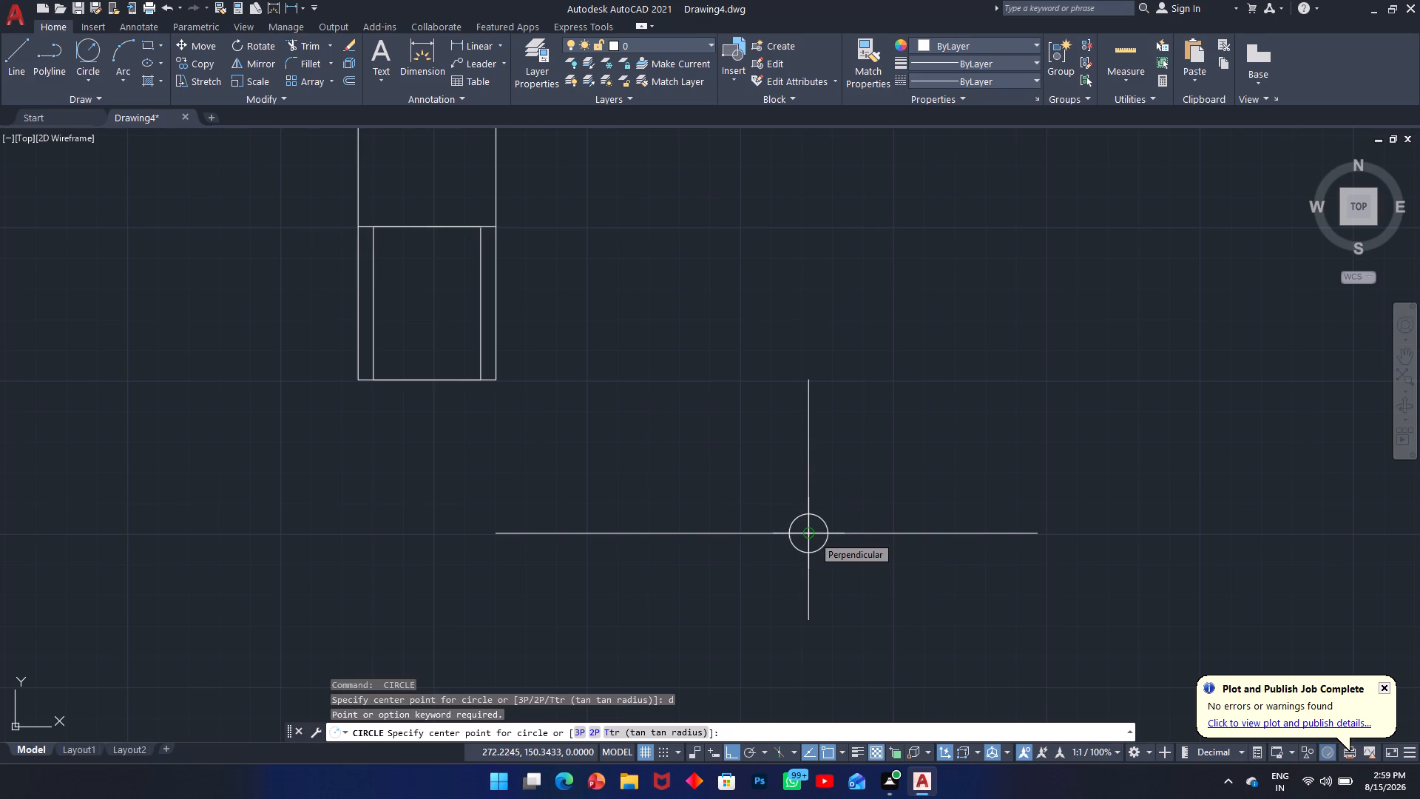
left_click(814, 533)
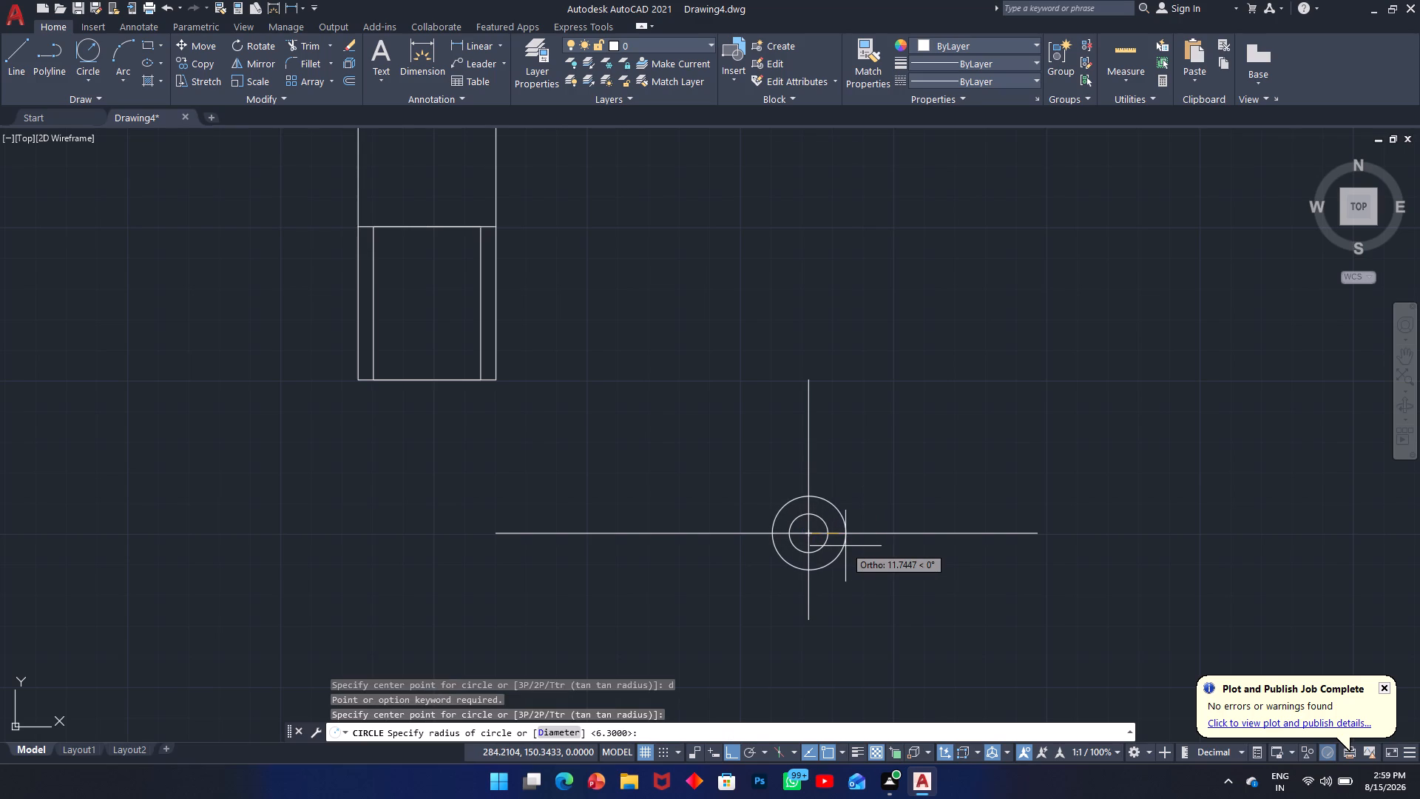
type("d")
key("space")
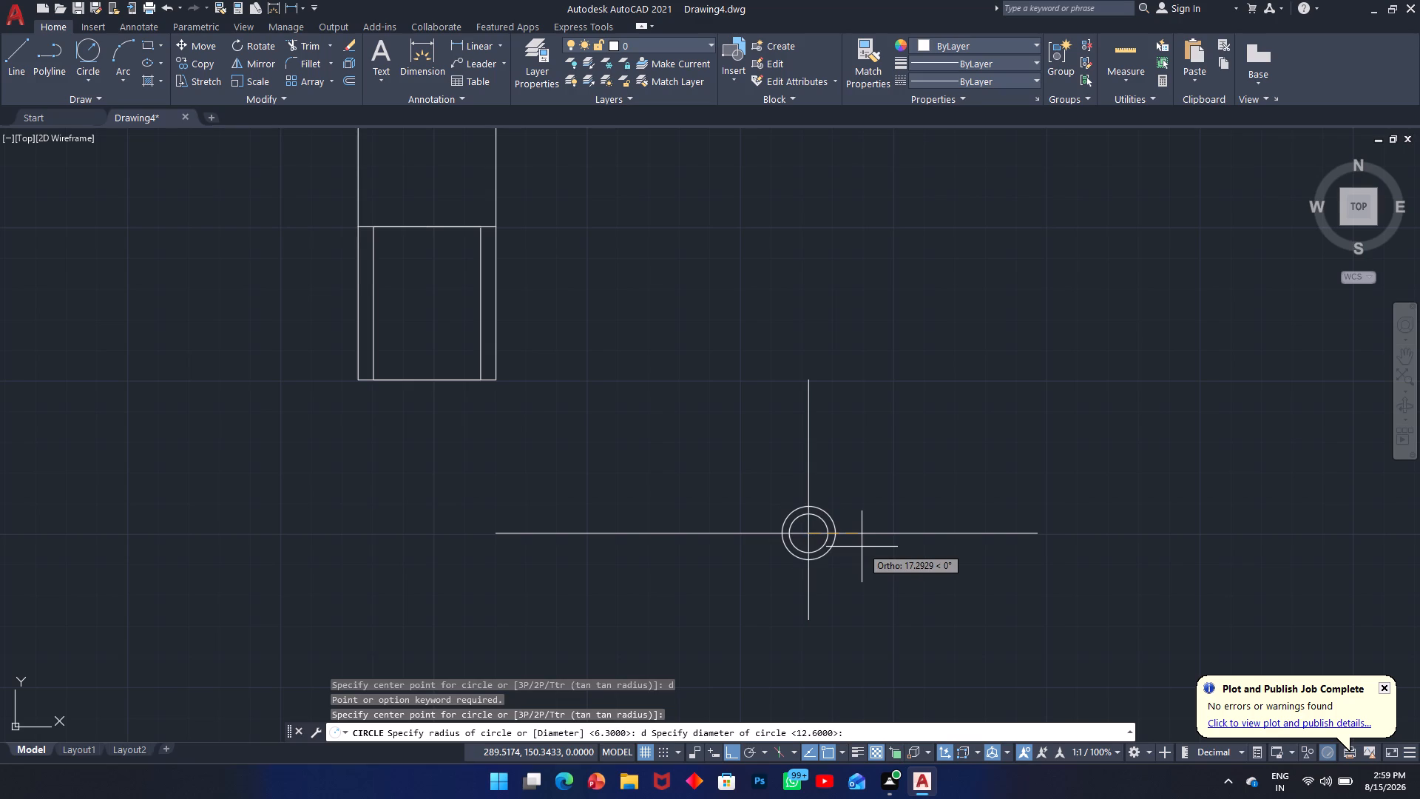
type("d")
key("space")
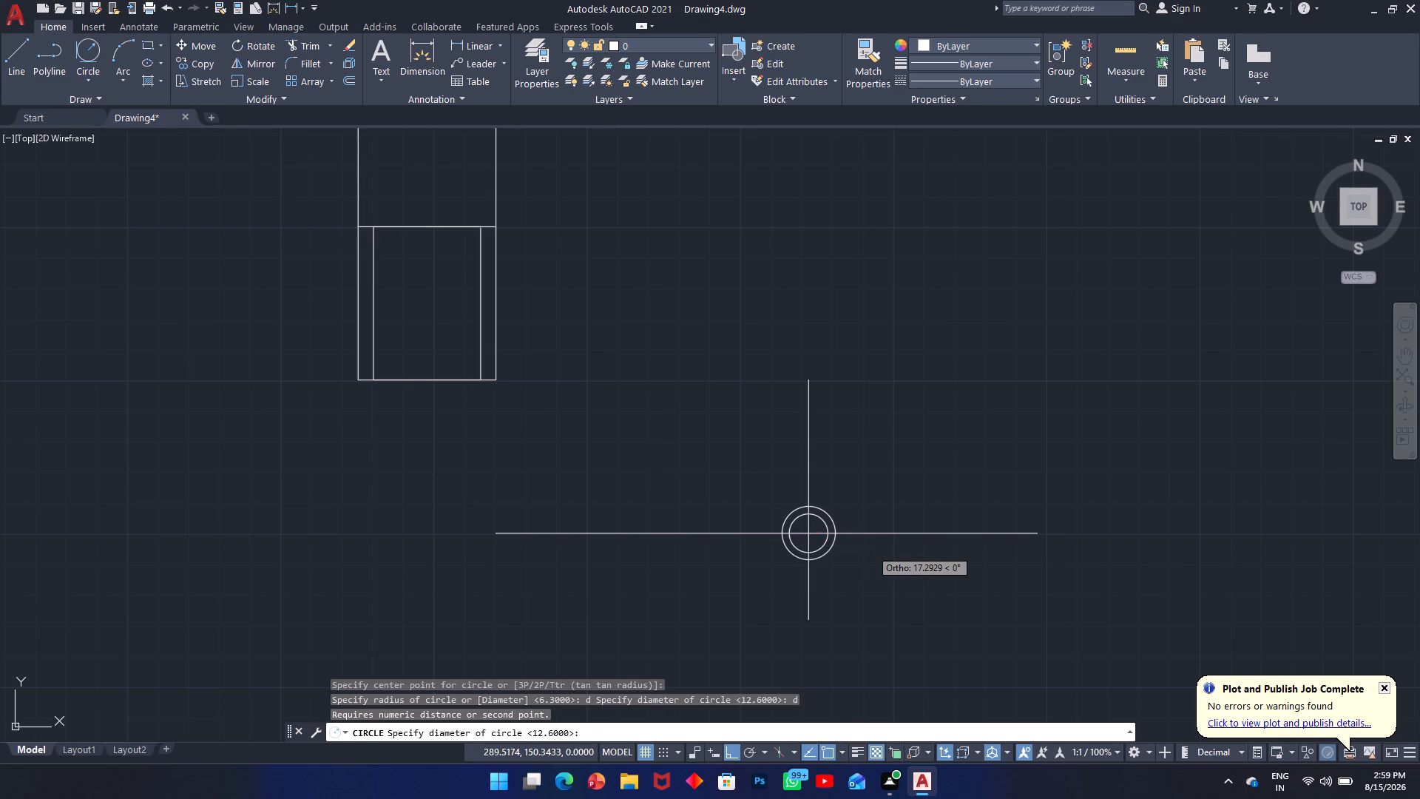
key("3")
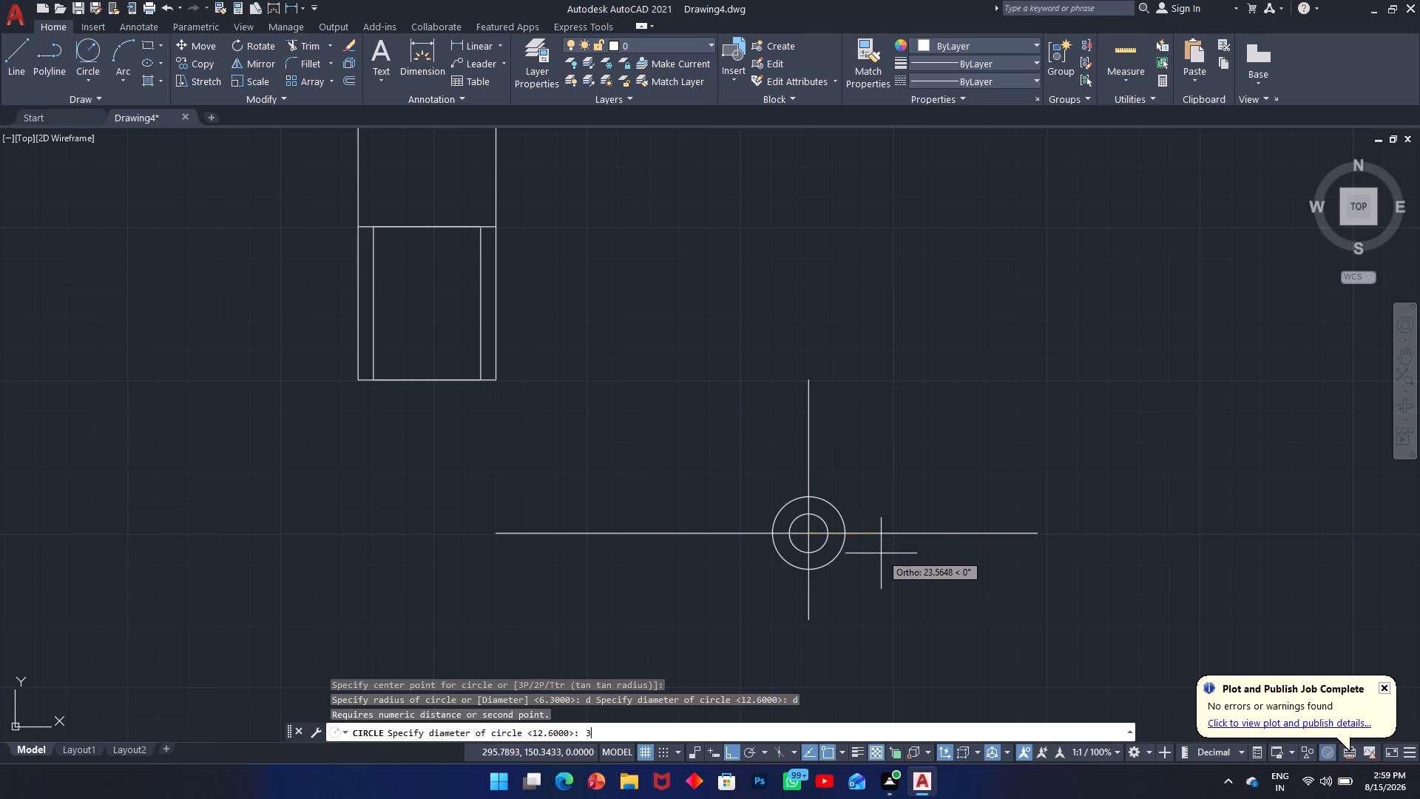
key("0")
key("Return")
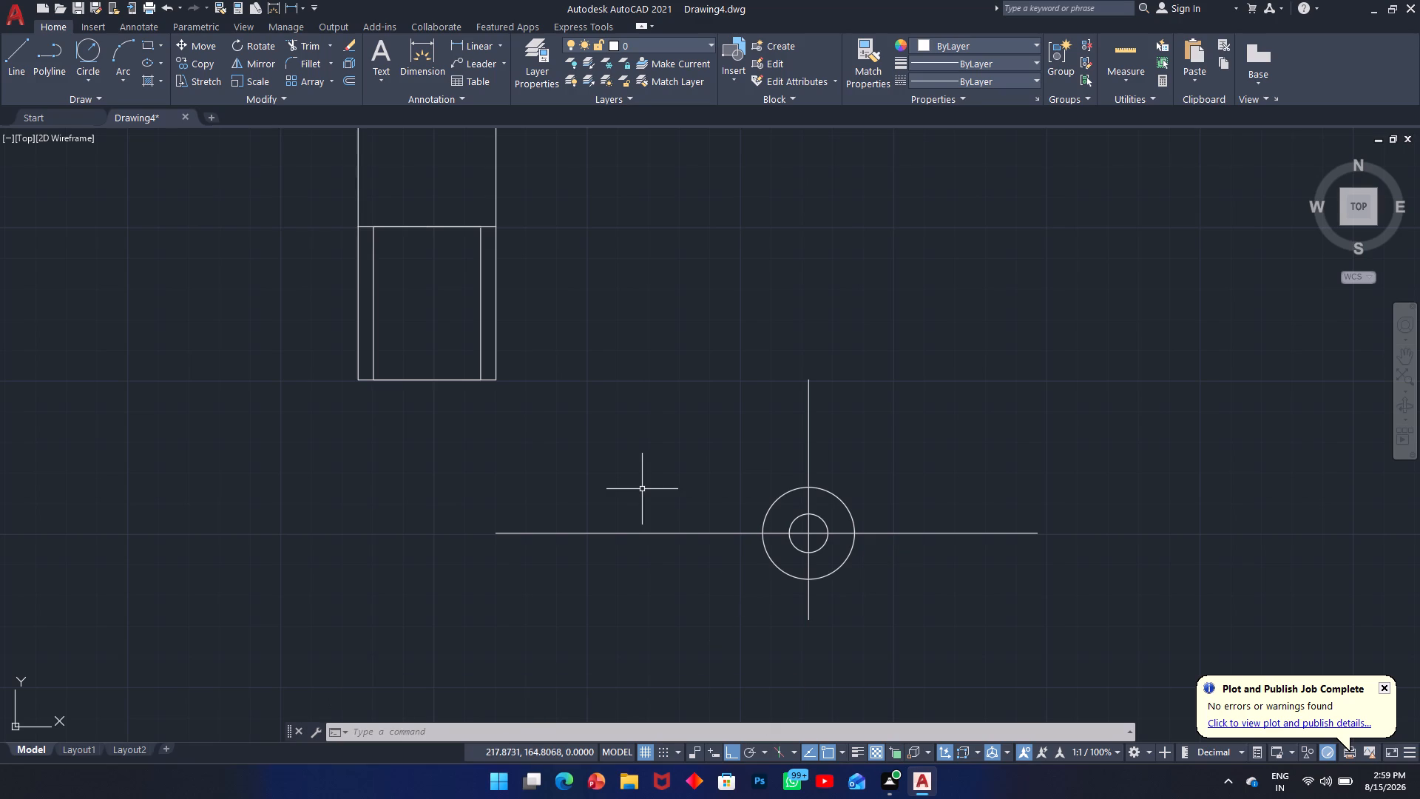
Draw a line tangent to the outer circle's lower-left side, ending at the lower-right corner of the block.
type("l")
key("space")
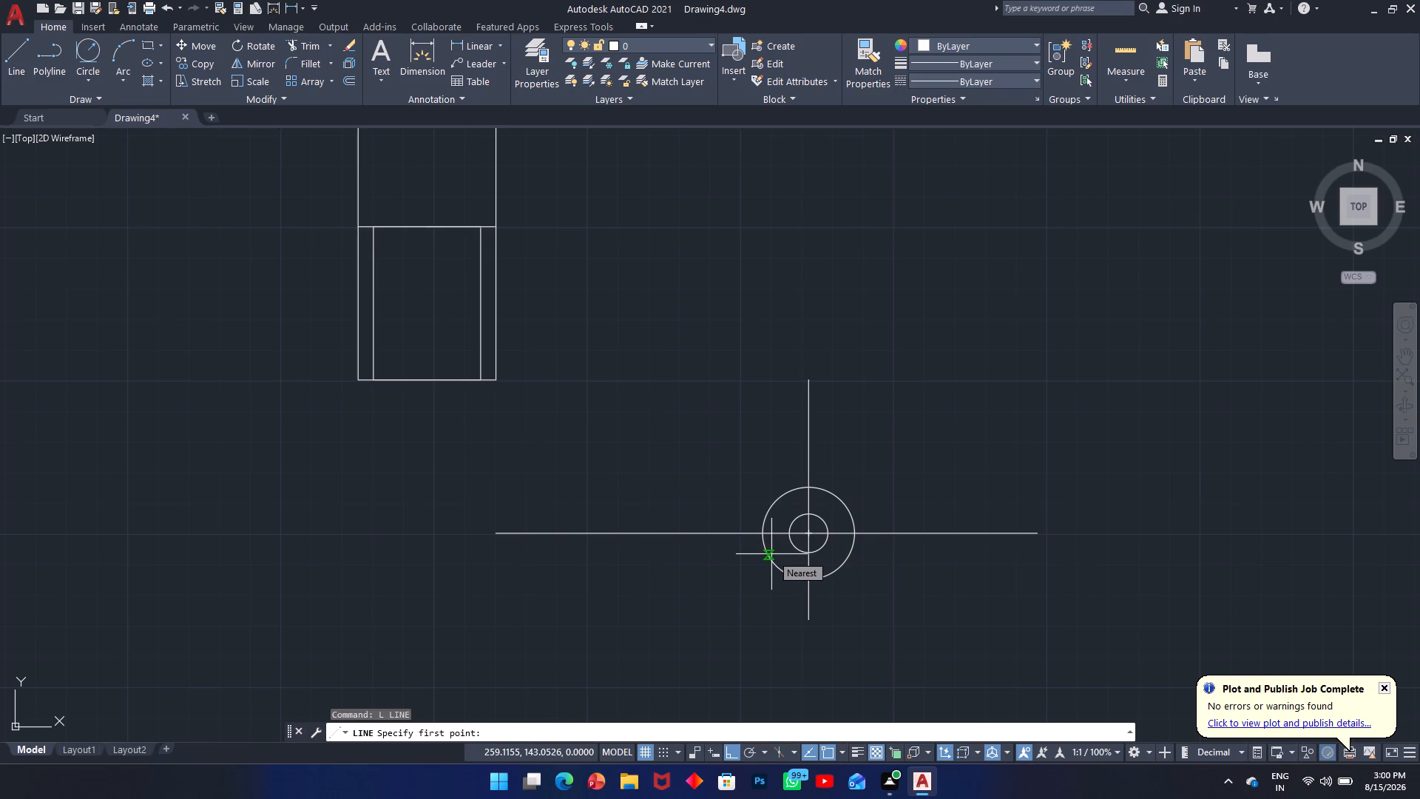
key("t")
type("an")
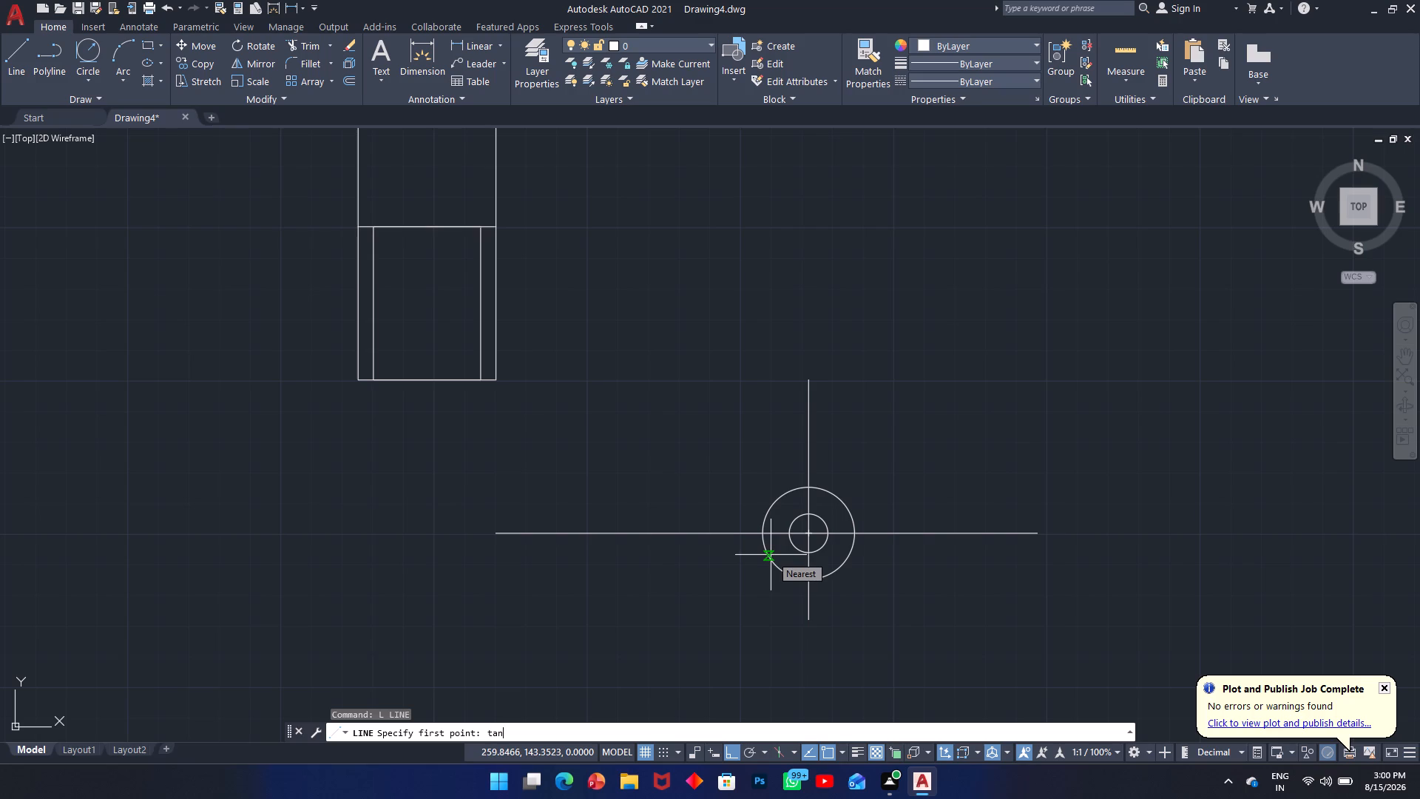
key("space")
left_click(774, 563)
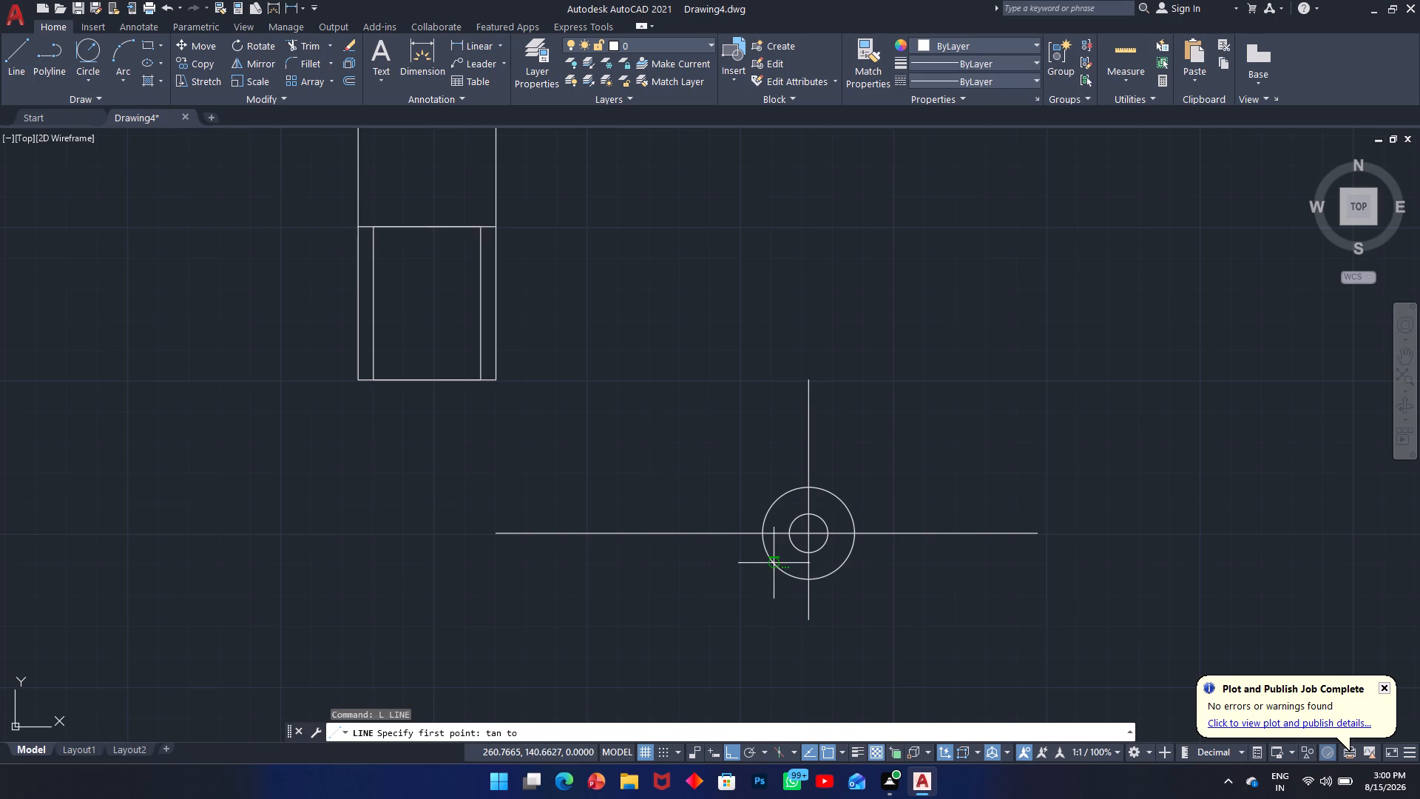
left_click(496, 378)
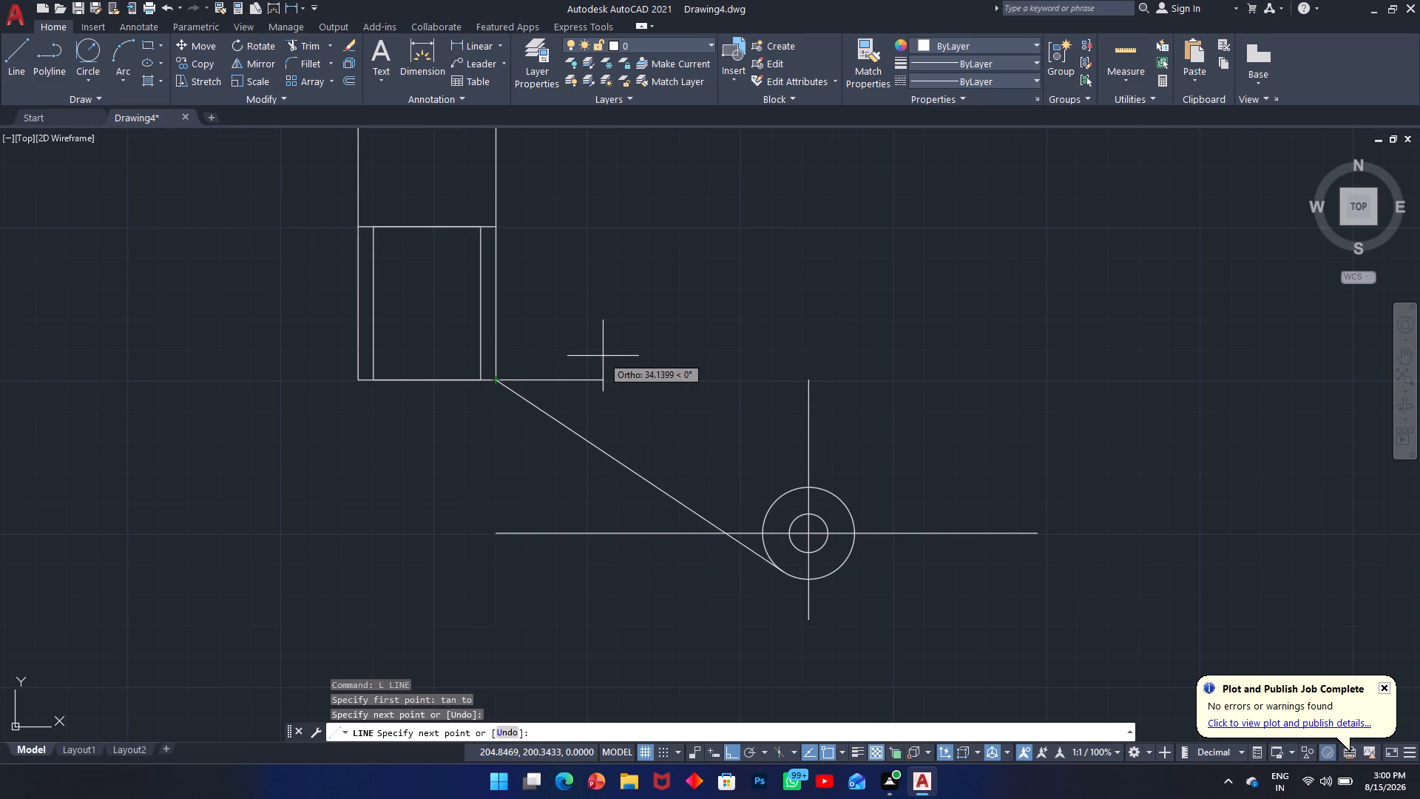
key("Escape")
Draw a line tangent to the outer circle's upper-right side, ending at the upper-right corner of the block.
key("space")
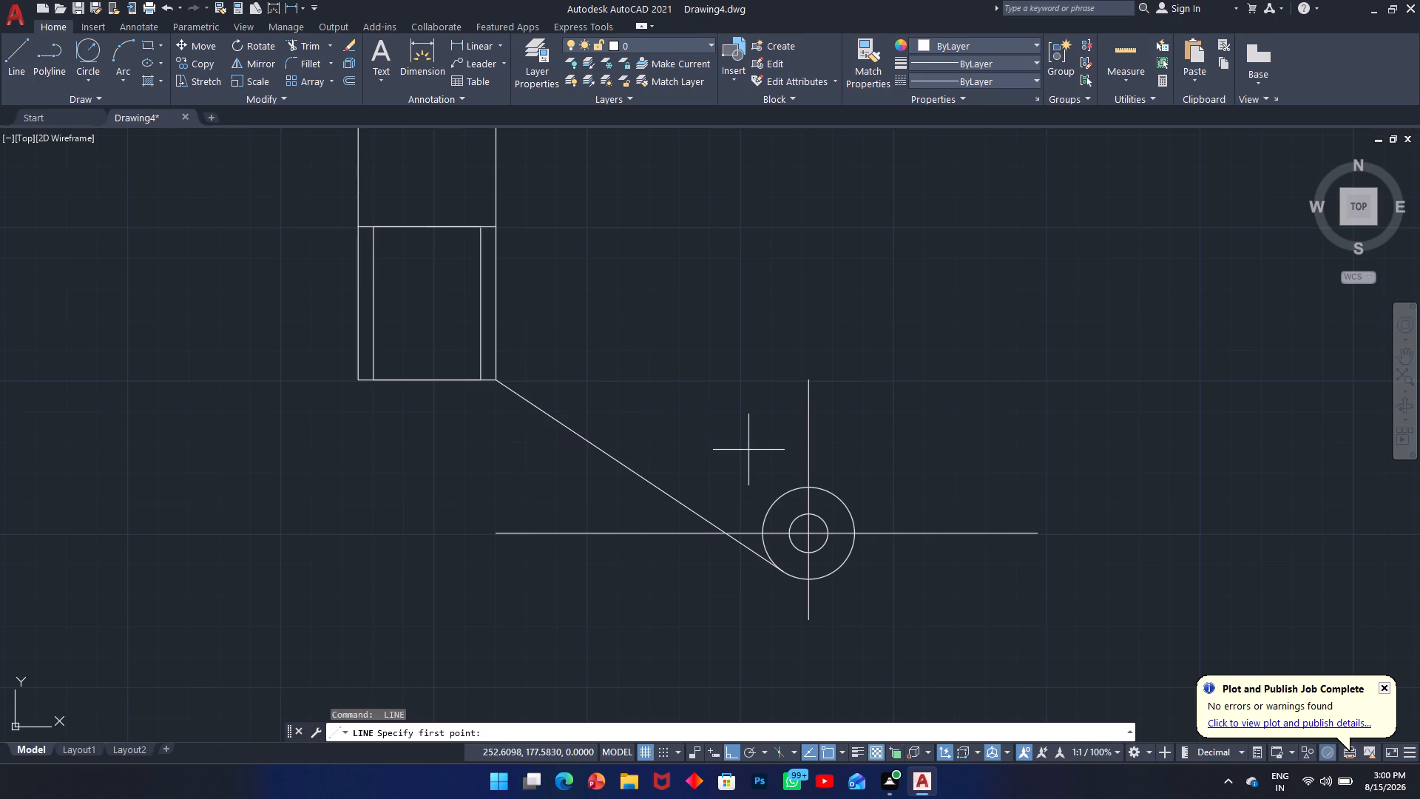
type("tan")
key("space")
left_click(838, 493)
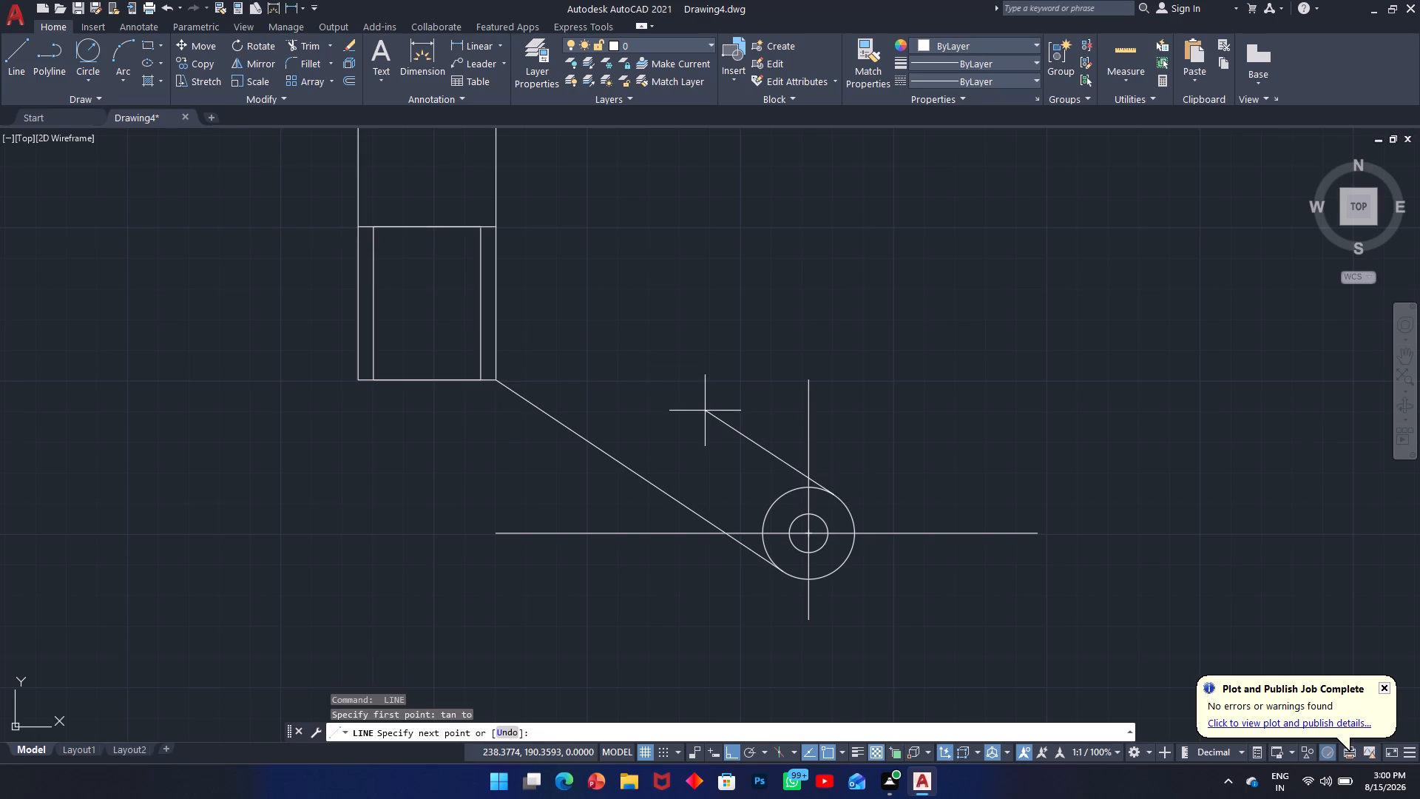
left_click(491, 225)
key("Escape")
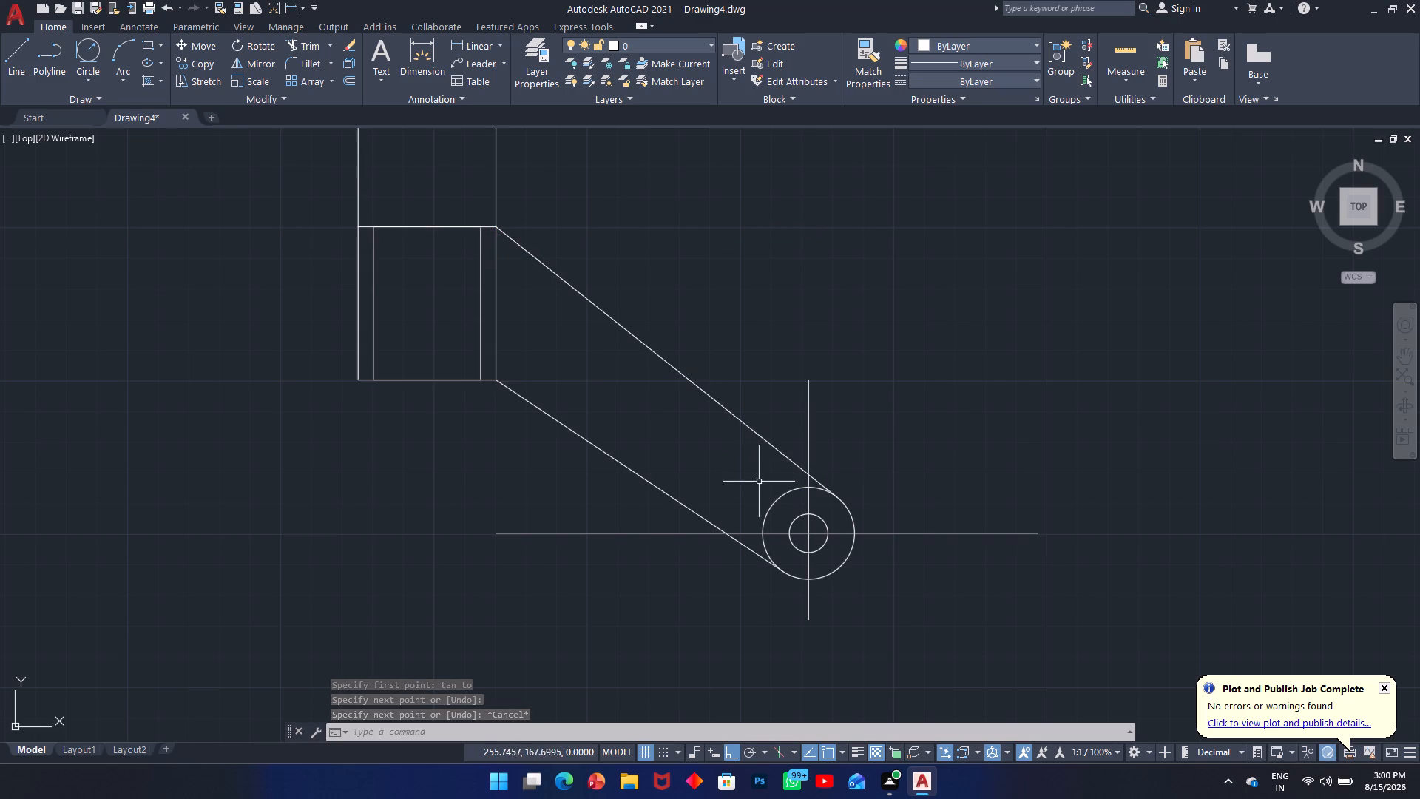
Trim away the boss outer circle's arc on the arm side and the horizontal construction line left of the boss.
type("tr")
key("space")
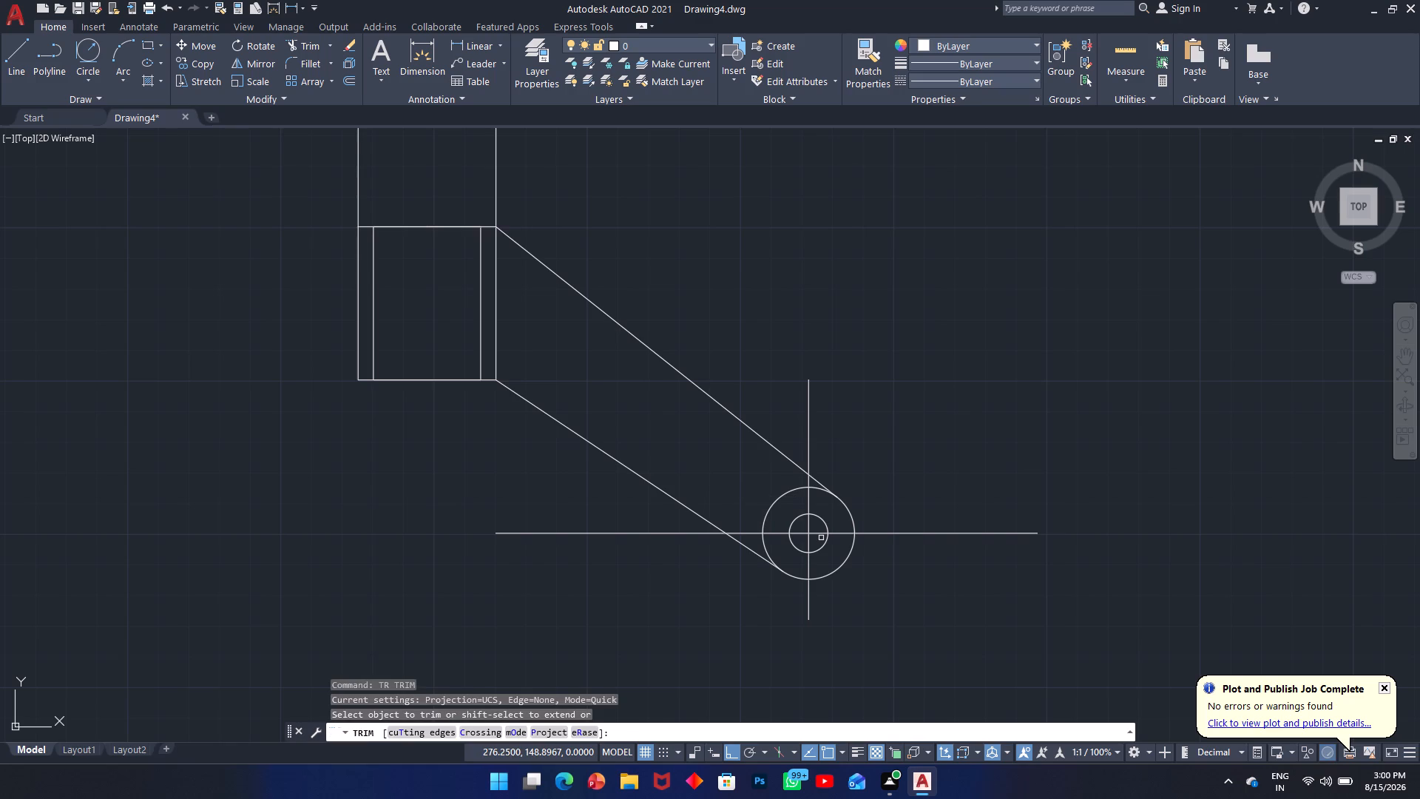
left_click(769, 508)
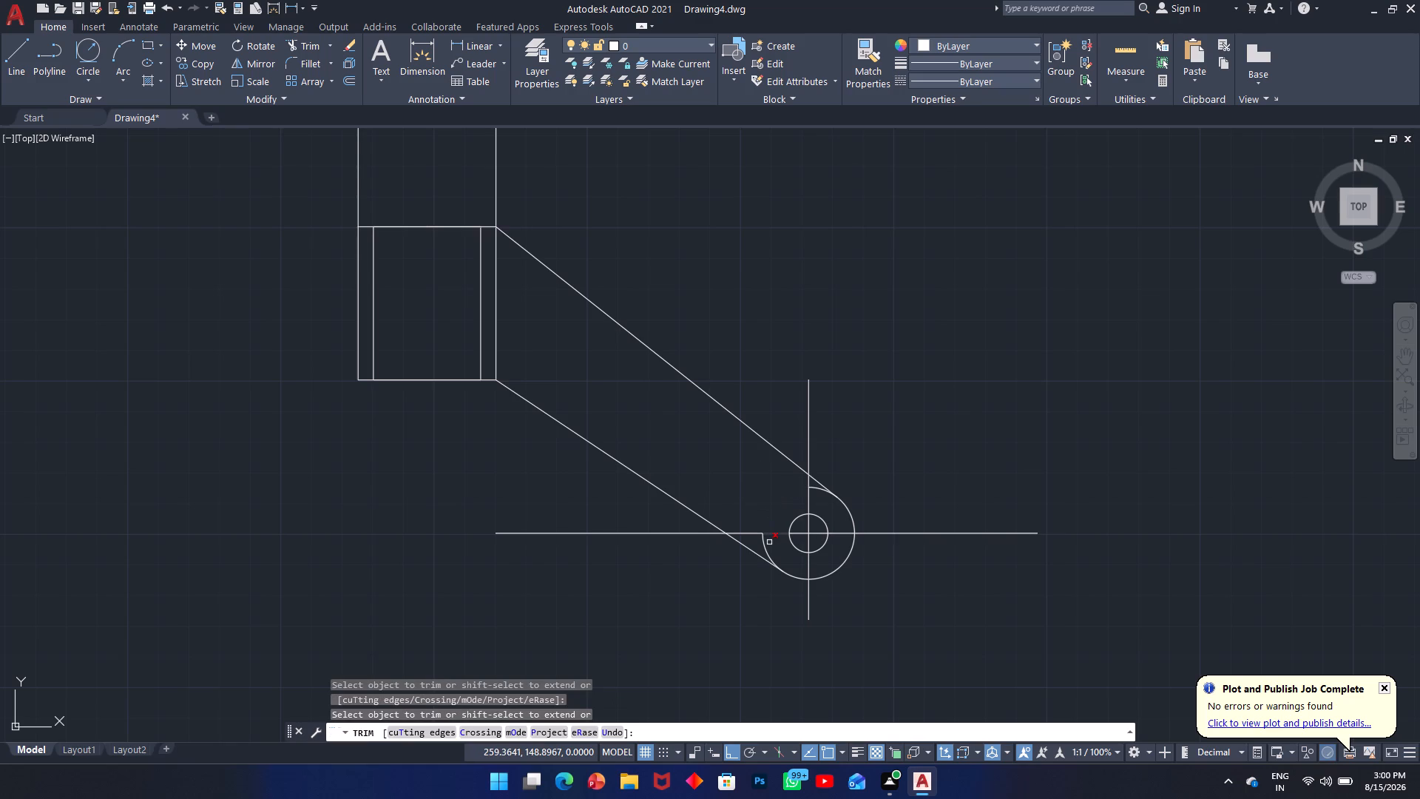
left_click(769, 547)
left_click(754, 527)
left_click(690, 532)
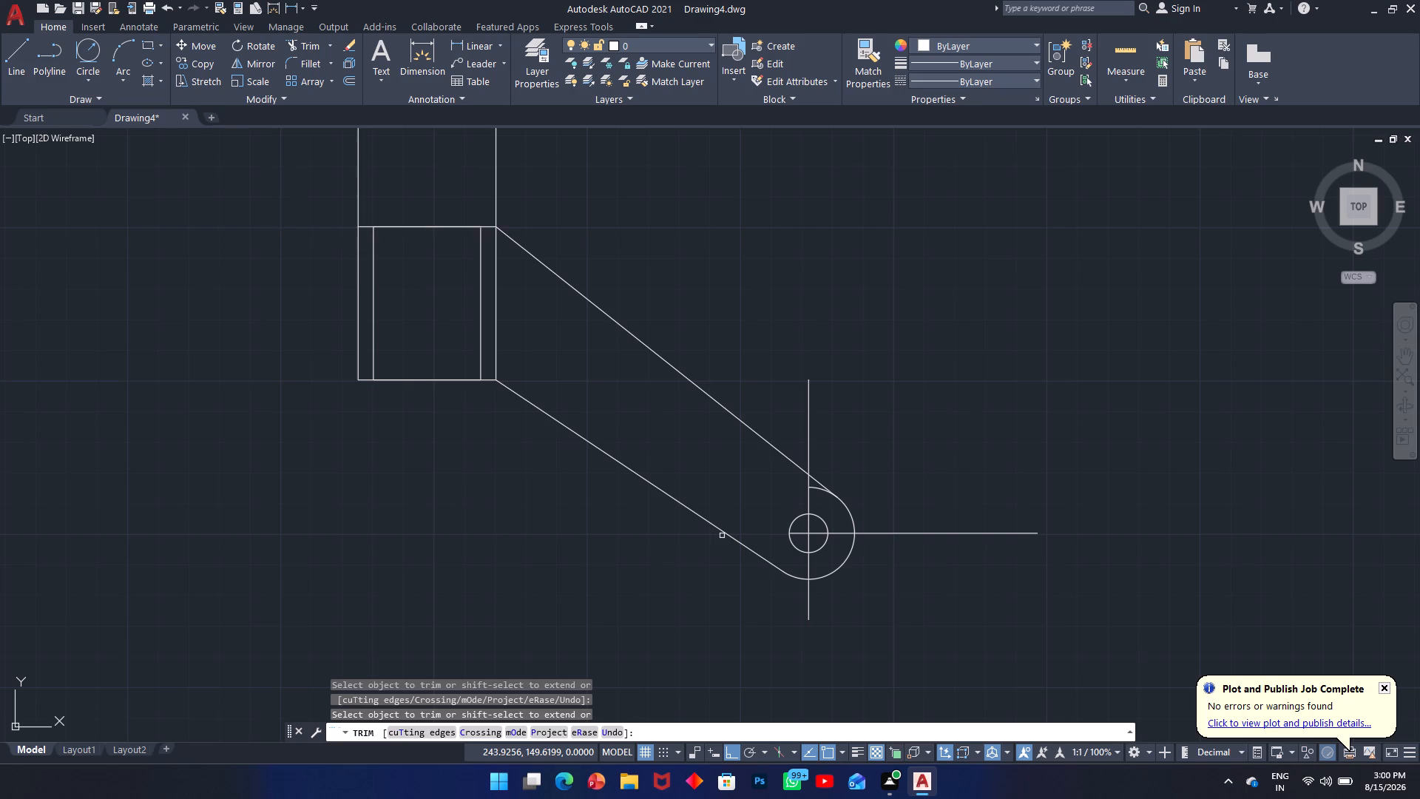
Trim the vertical construction line above the arm and the horizontal construction line beyond the boss's right side.
left_click_drag(809, 375, 809, 385)
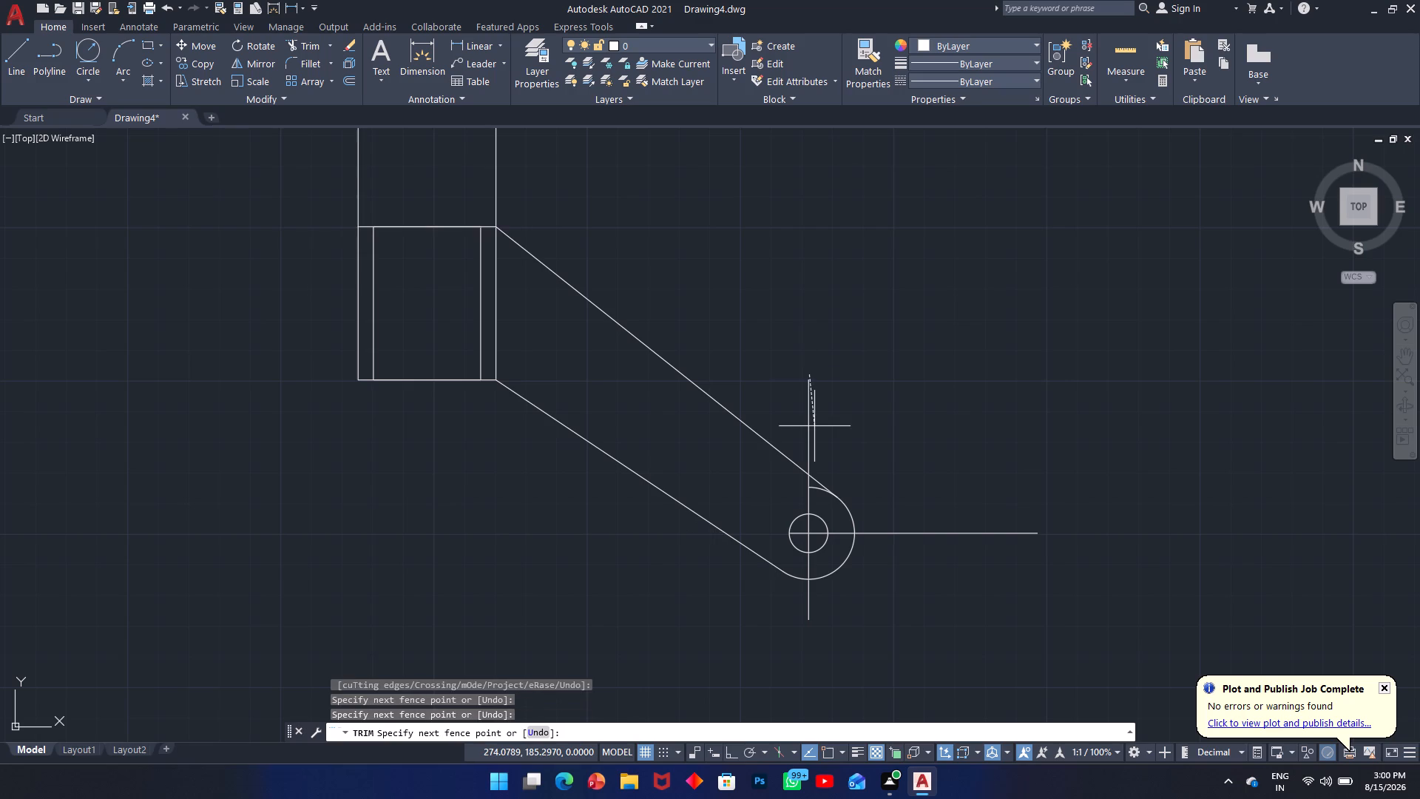
left_click(821, 437)
left_click(814, 431)
left_click(788, 415)
left_click(924, 513)
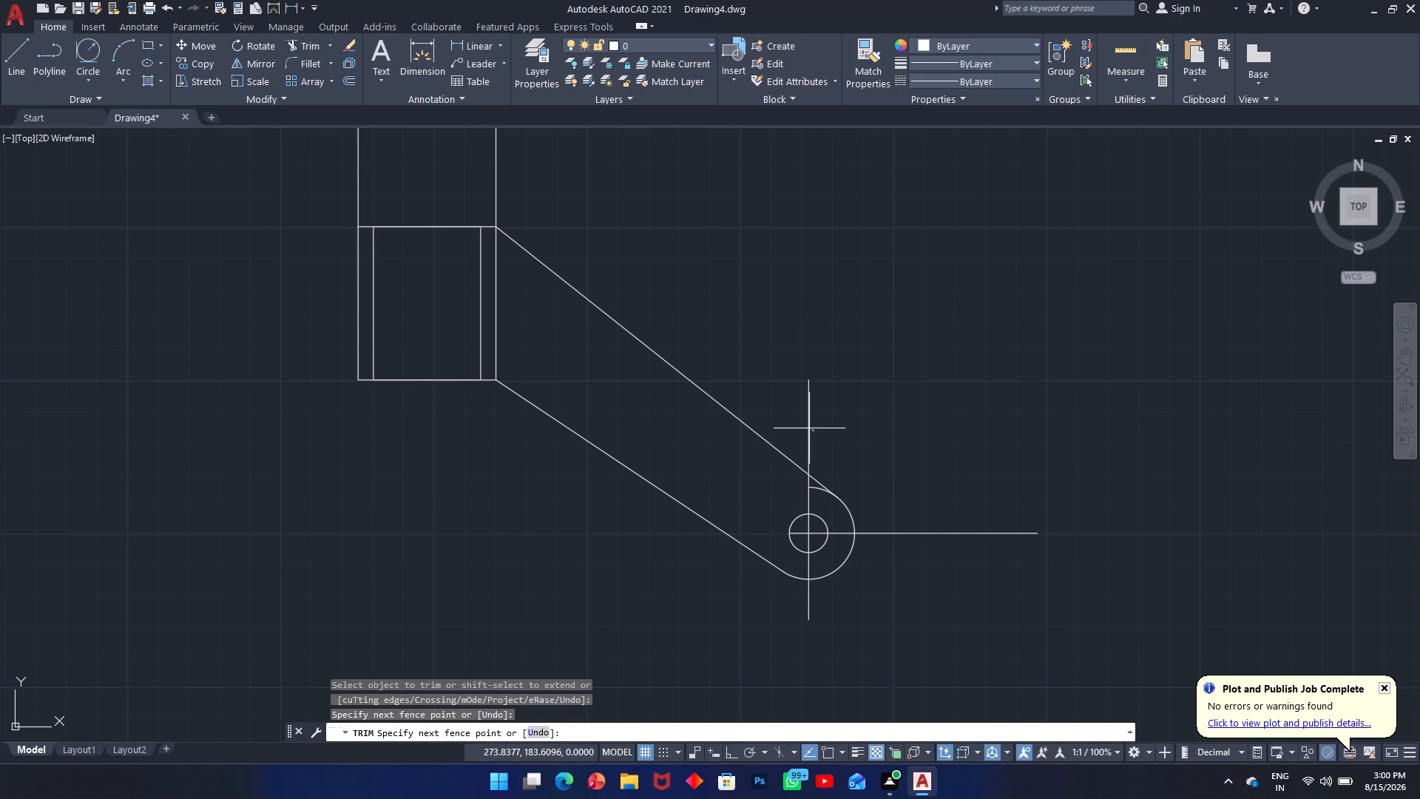
left_click(918, 559)
Trim the leftover arc and vertical construction line below the upper tangent line, plus the construction lines inside the small circle.
scroll(825, 533, "up", 2)
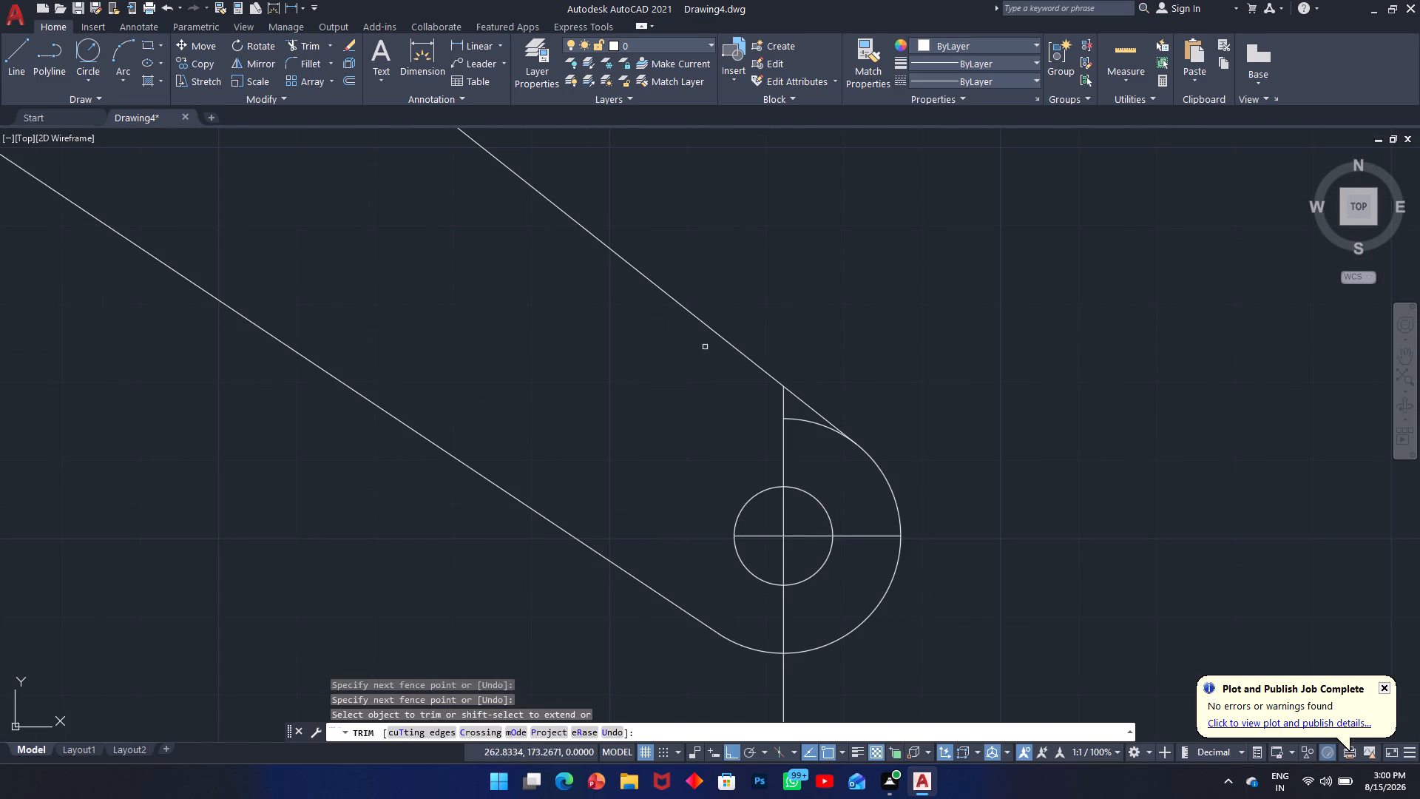
left_click(762, 395)
left_click(801, 429)
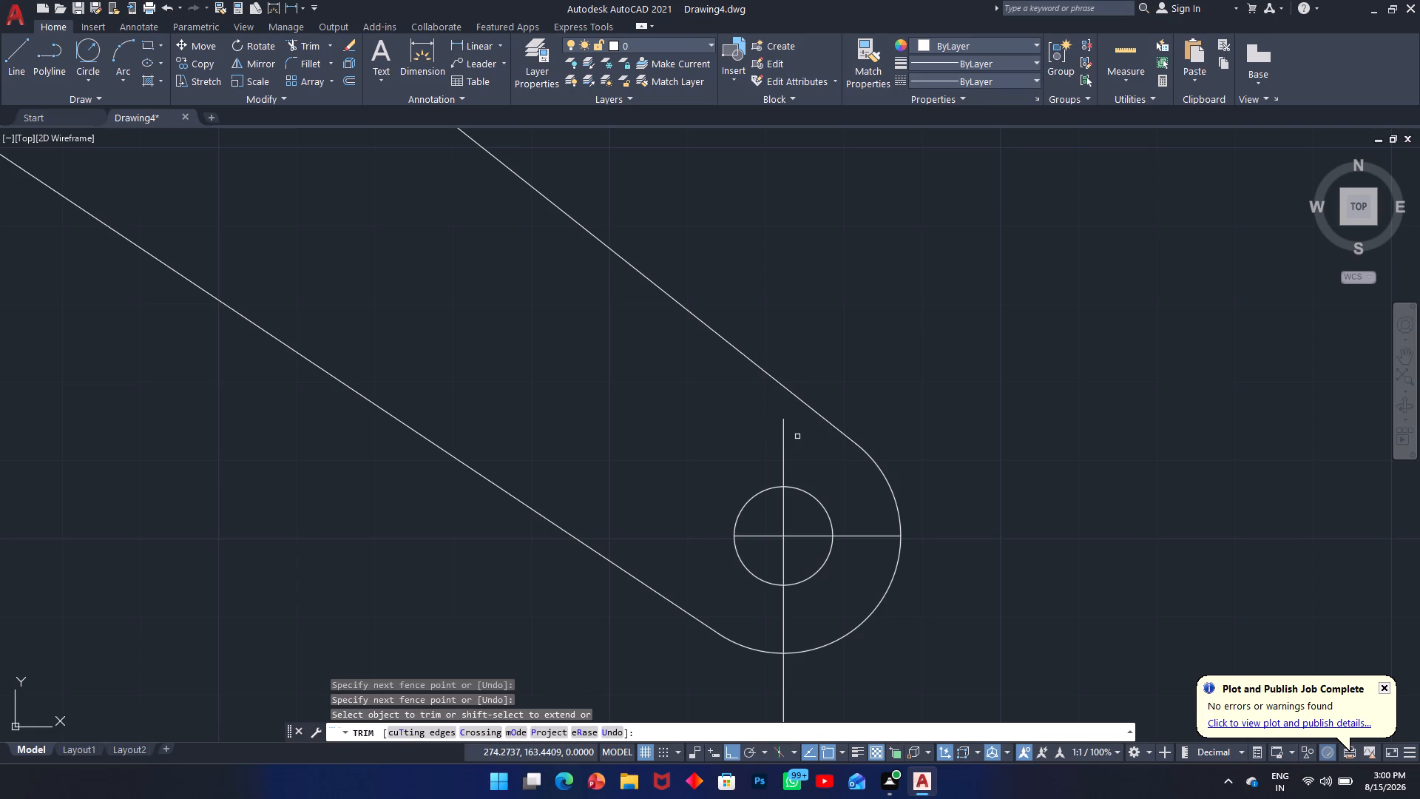
left_click(797, 436)
left_click(768, 451)
left_click(787, 528)
left_click(777, 536)
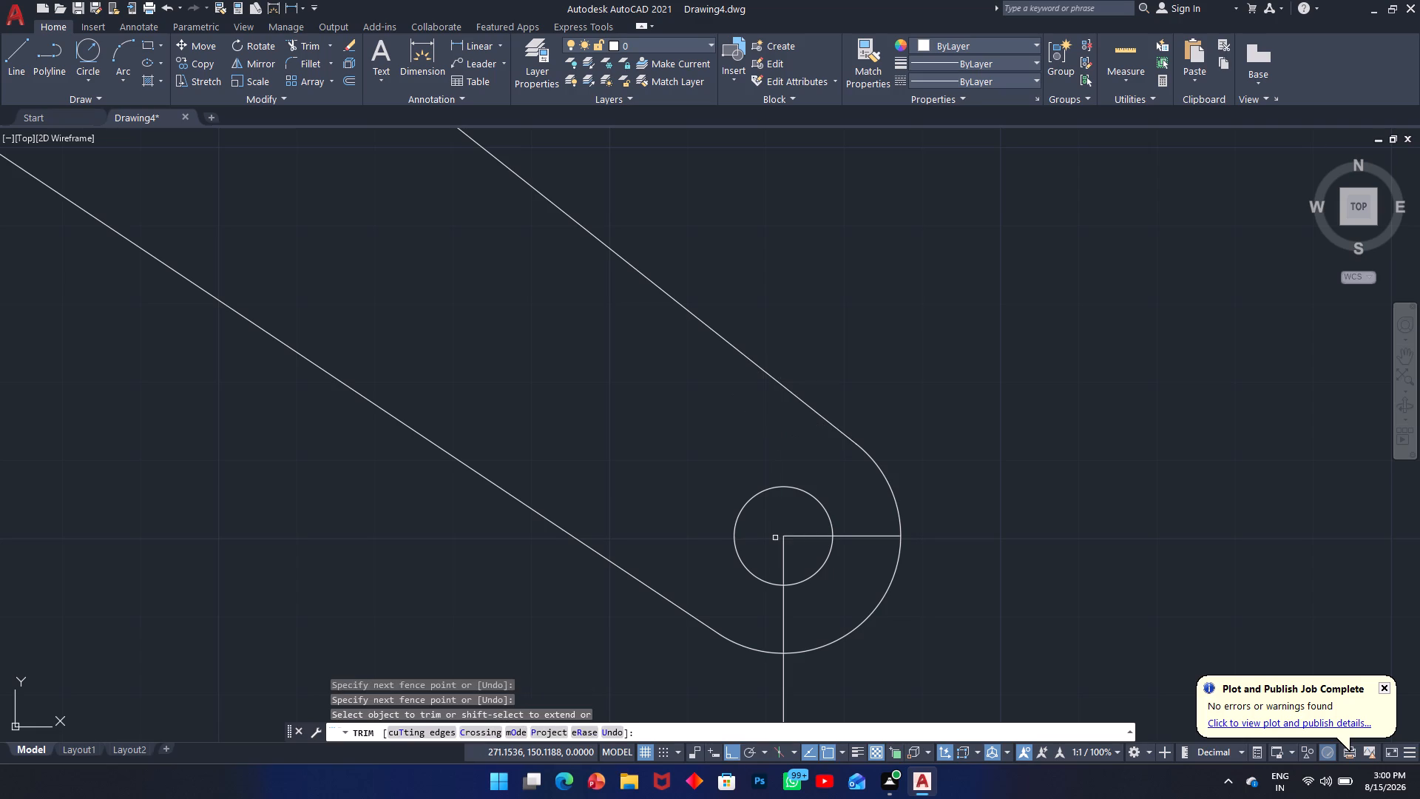
left_click(777, 544)
left_click(797, 532)
Trim the remaining construction lines between the small circle and the boss outline and below the boss.
left_click(851, 523)
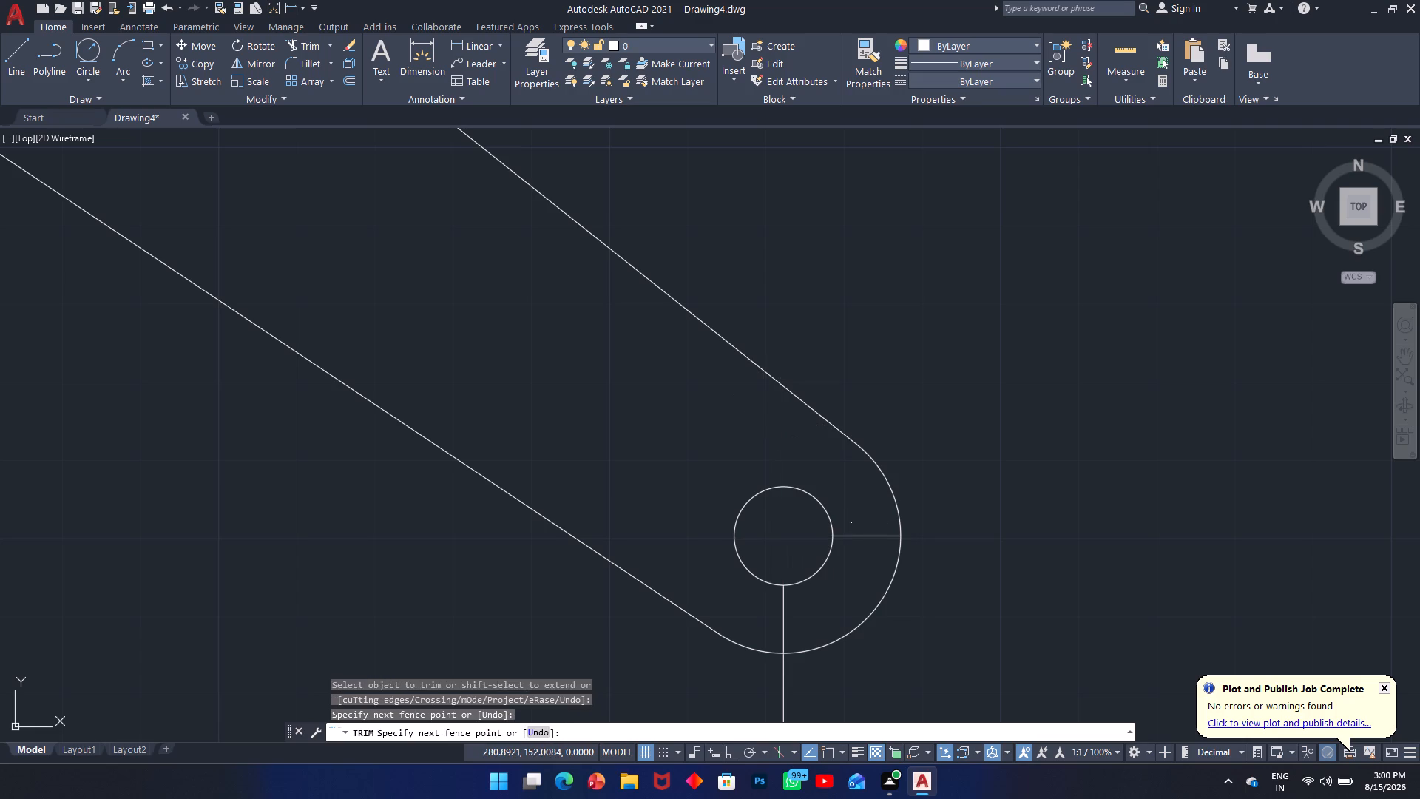
left_click(857, 569)
left_click_drag(846, 599, 831, 607)
left_click(772, 627)
left_click(815, 621)
scroll(980, 530, "down", 2)
left_click_drag(947, 604, 930, 609)
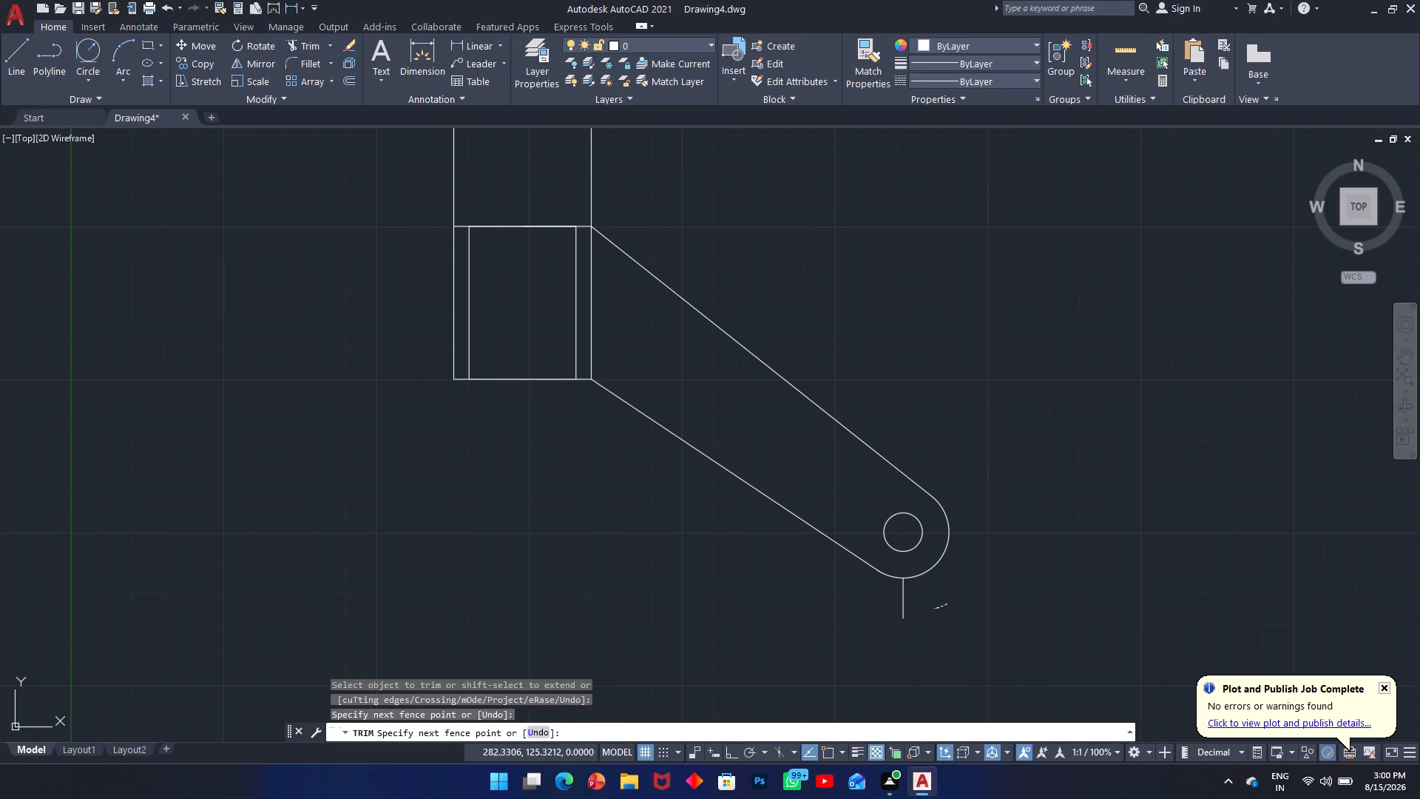
left_click(873, 606)
left_click(944, 606)
key("Escape")
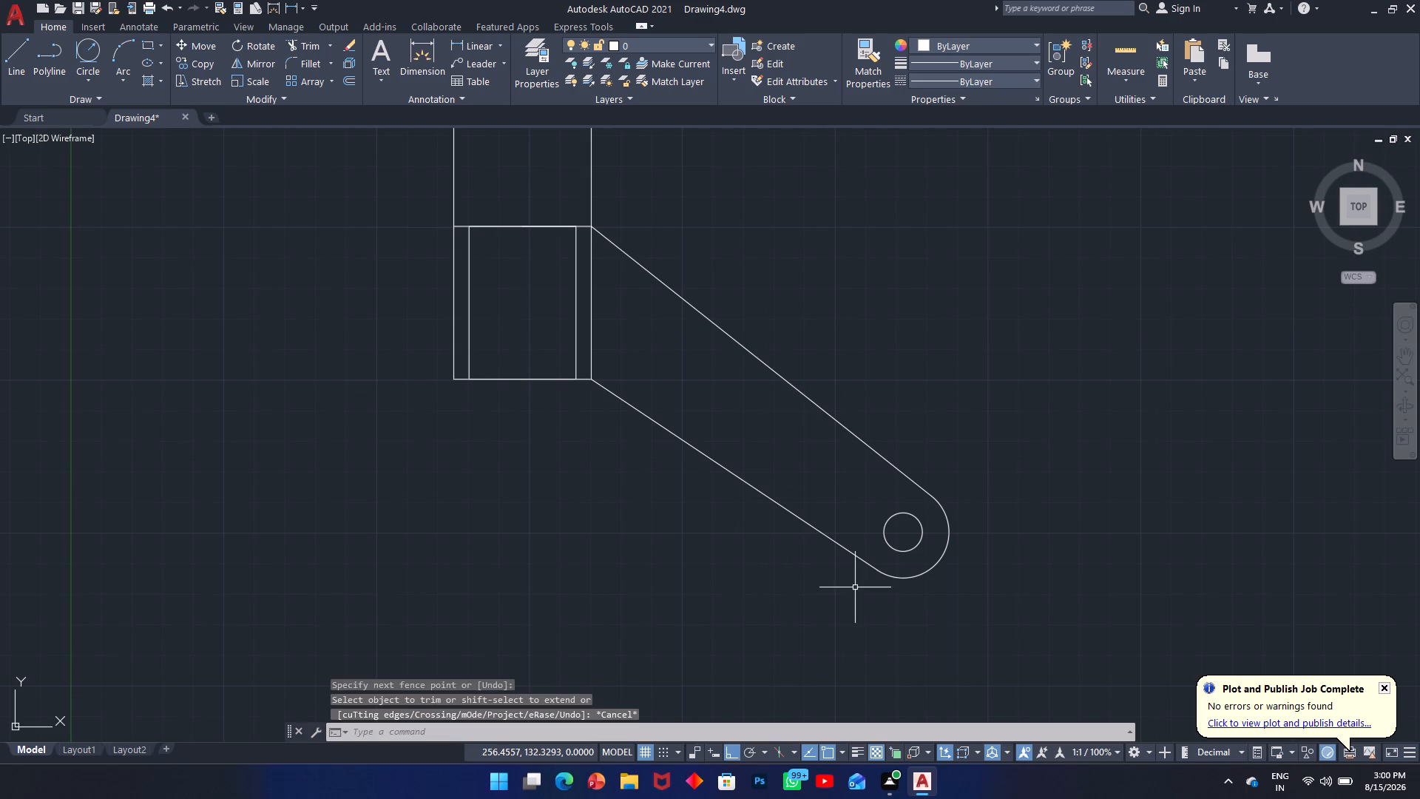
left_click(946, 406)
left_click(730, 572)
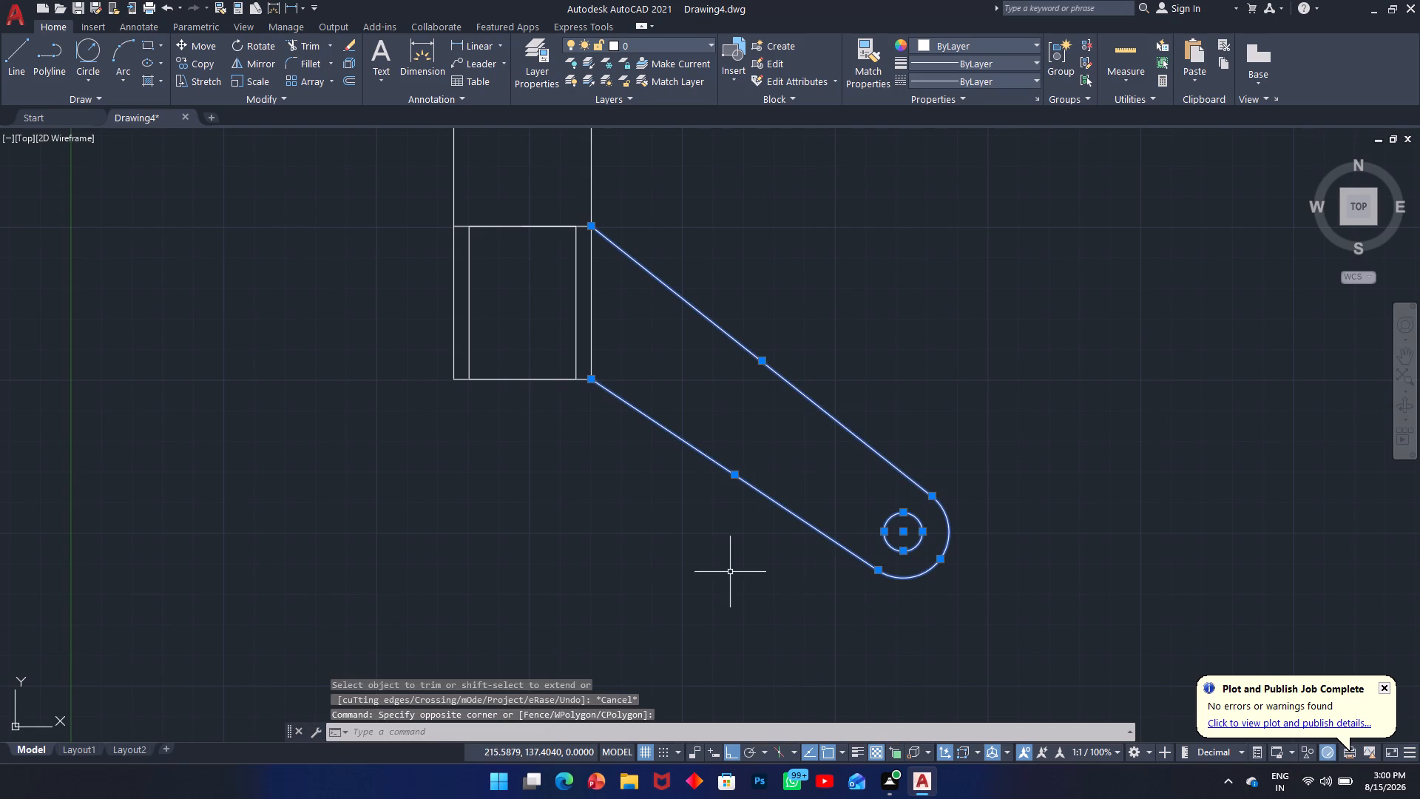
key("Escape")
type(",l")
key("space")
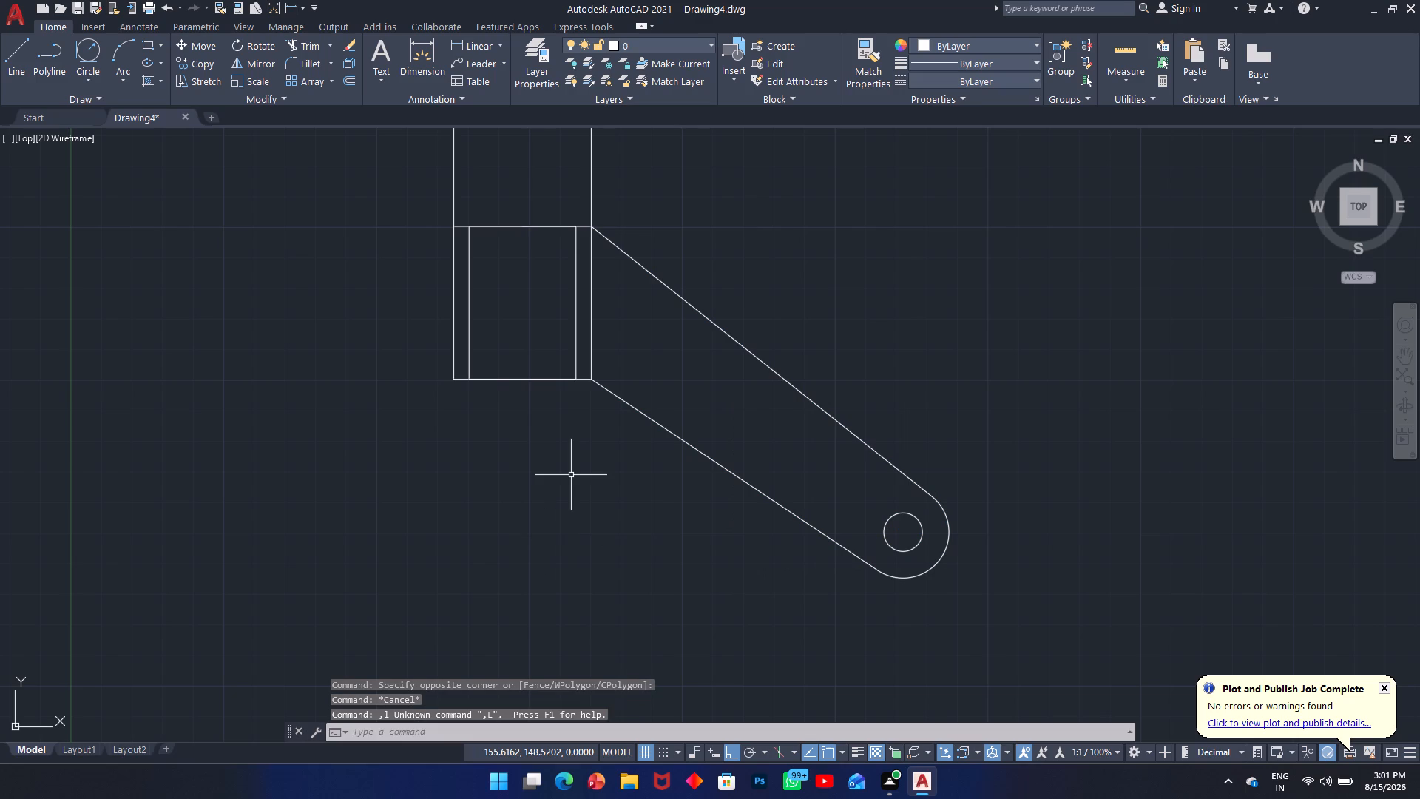
Draw a vertical centre line from the midpoint of the block's bottom edge up past its top edge.
key("l")
key("space")
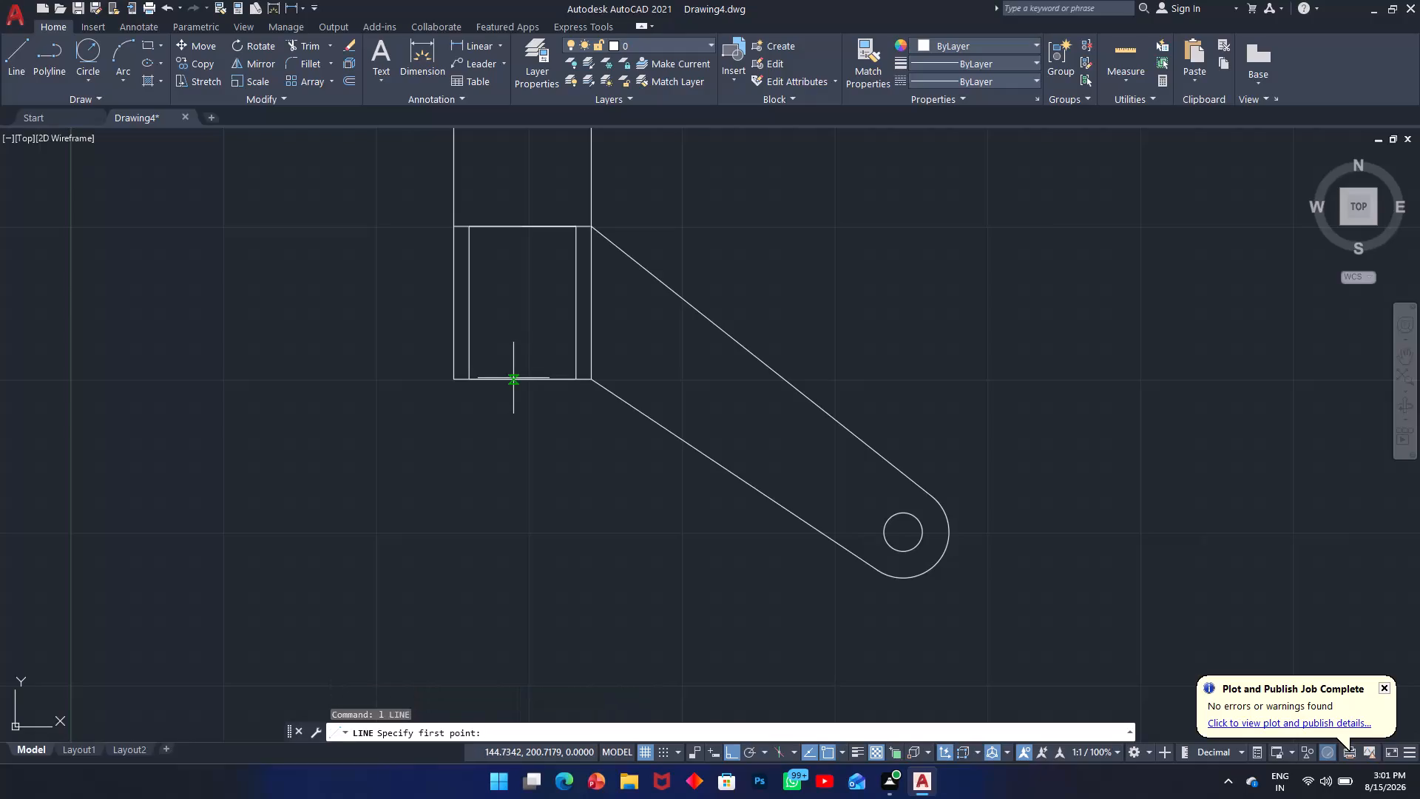
left_click(524, 380)
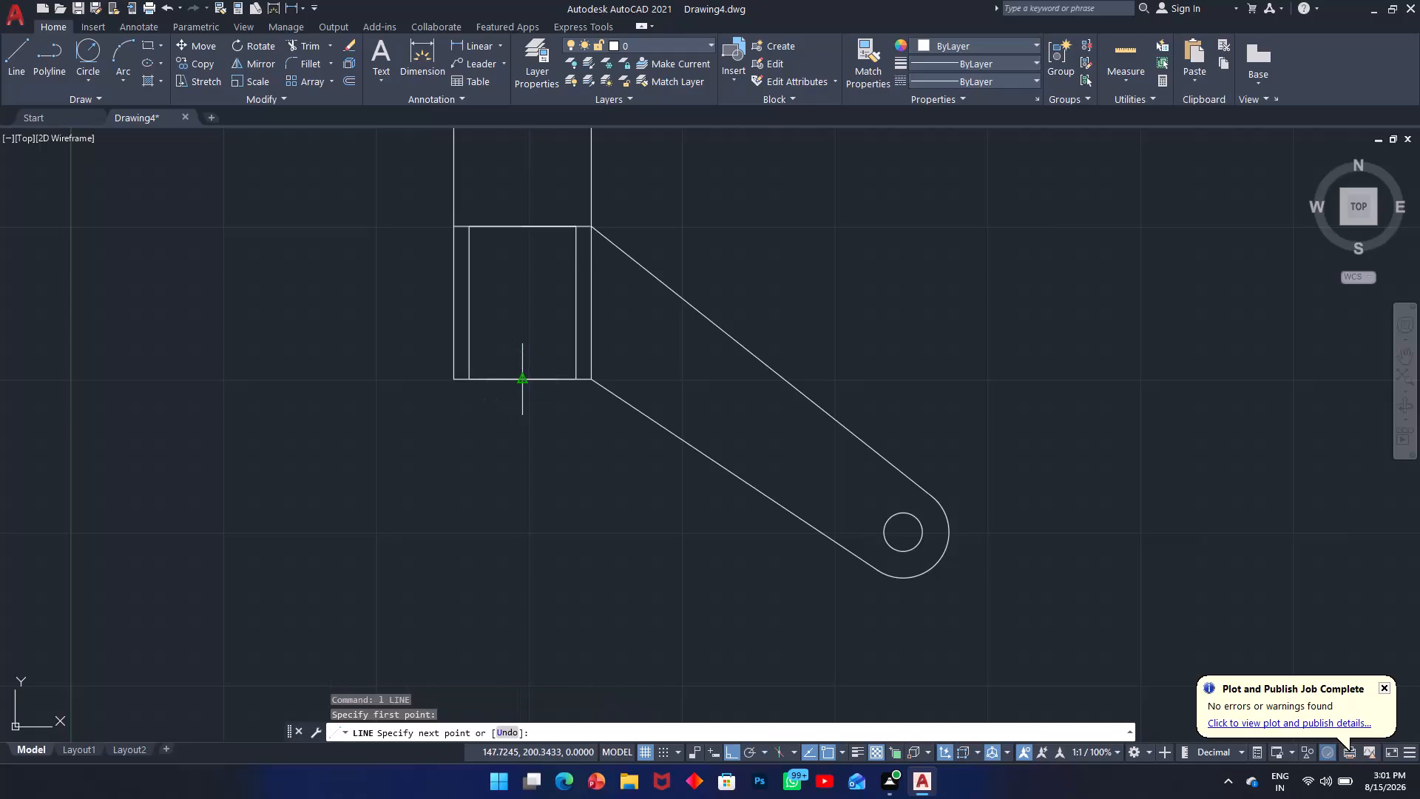
left_click(519, 143)
key("Escape")
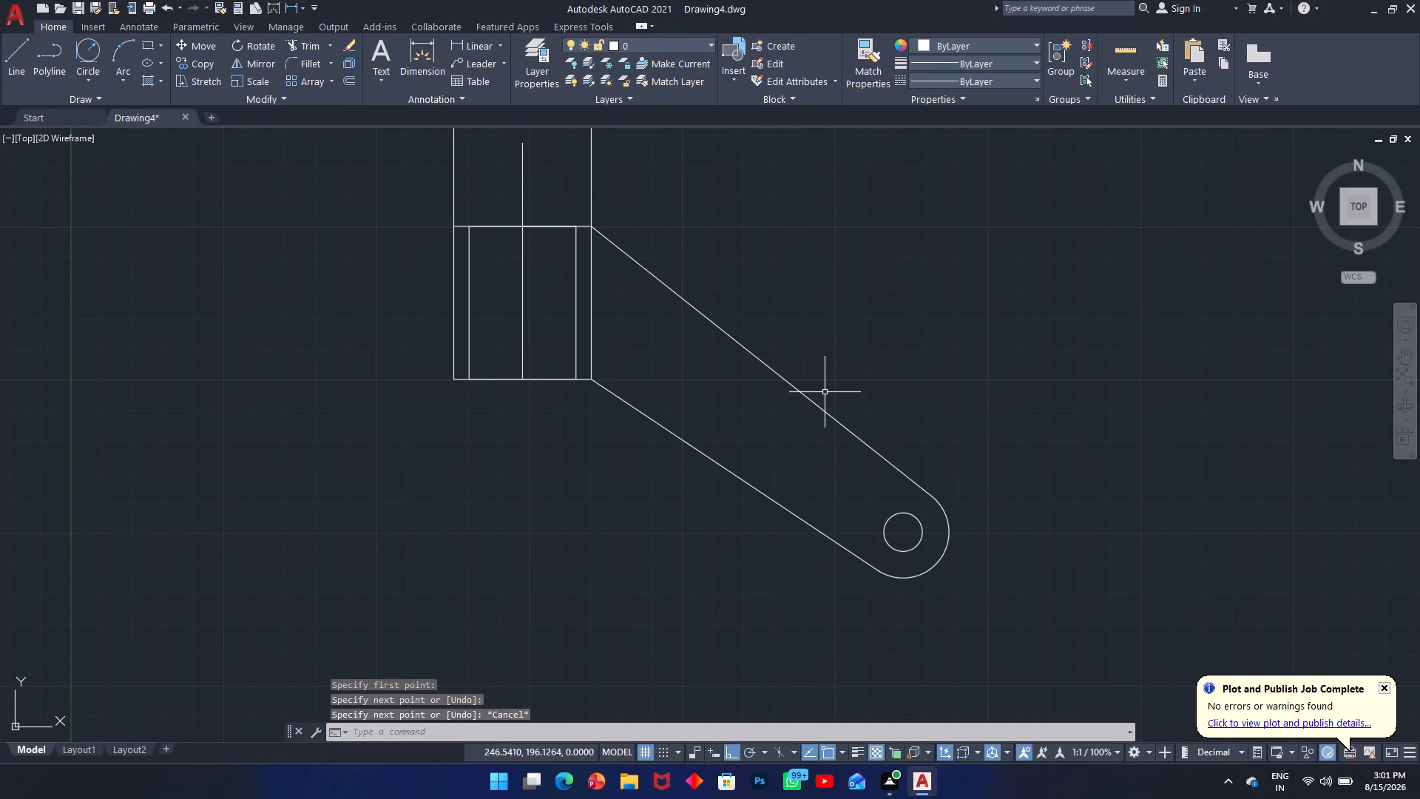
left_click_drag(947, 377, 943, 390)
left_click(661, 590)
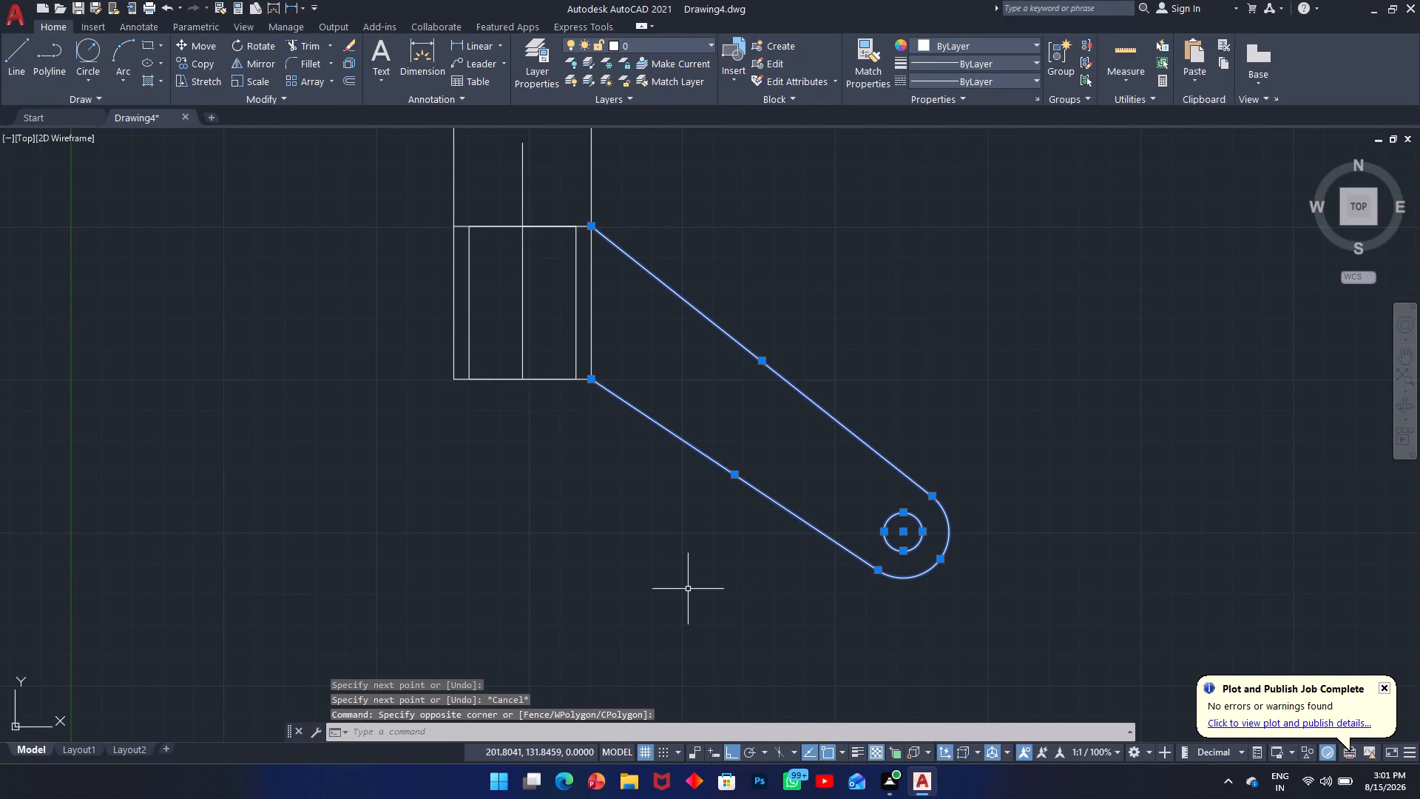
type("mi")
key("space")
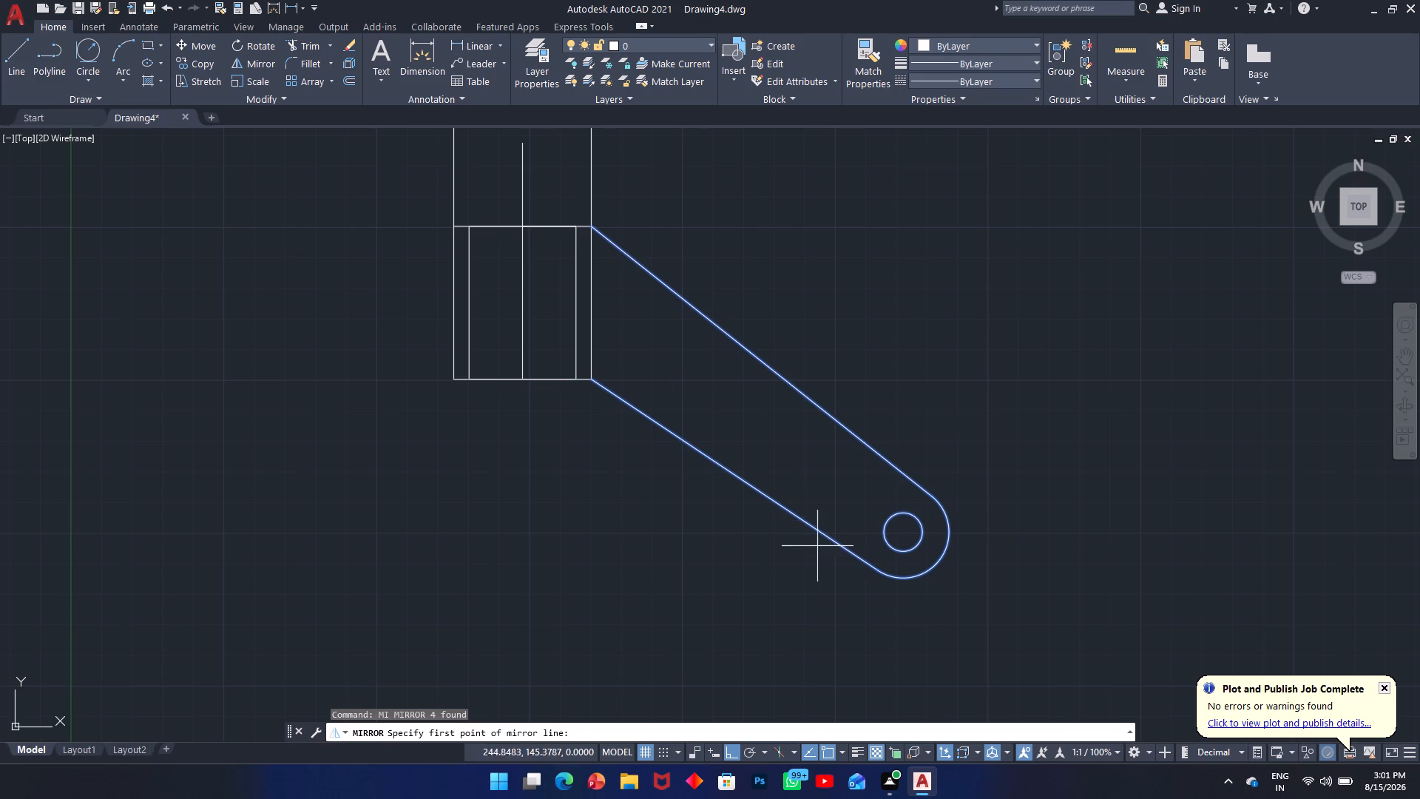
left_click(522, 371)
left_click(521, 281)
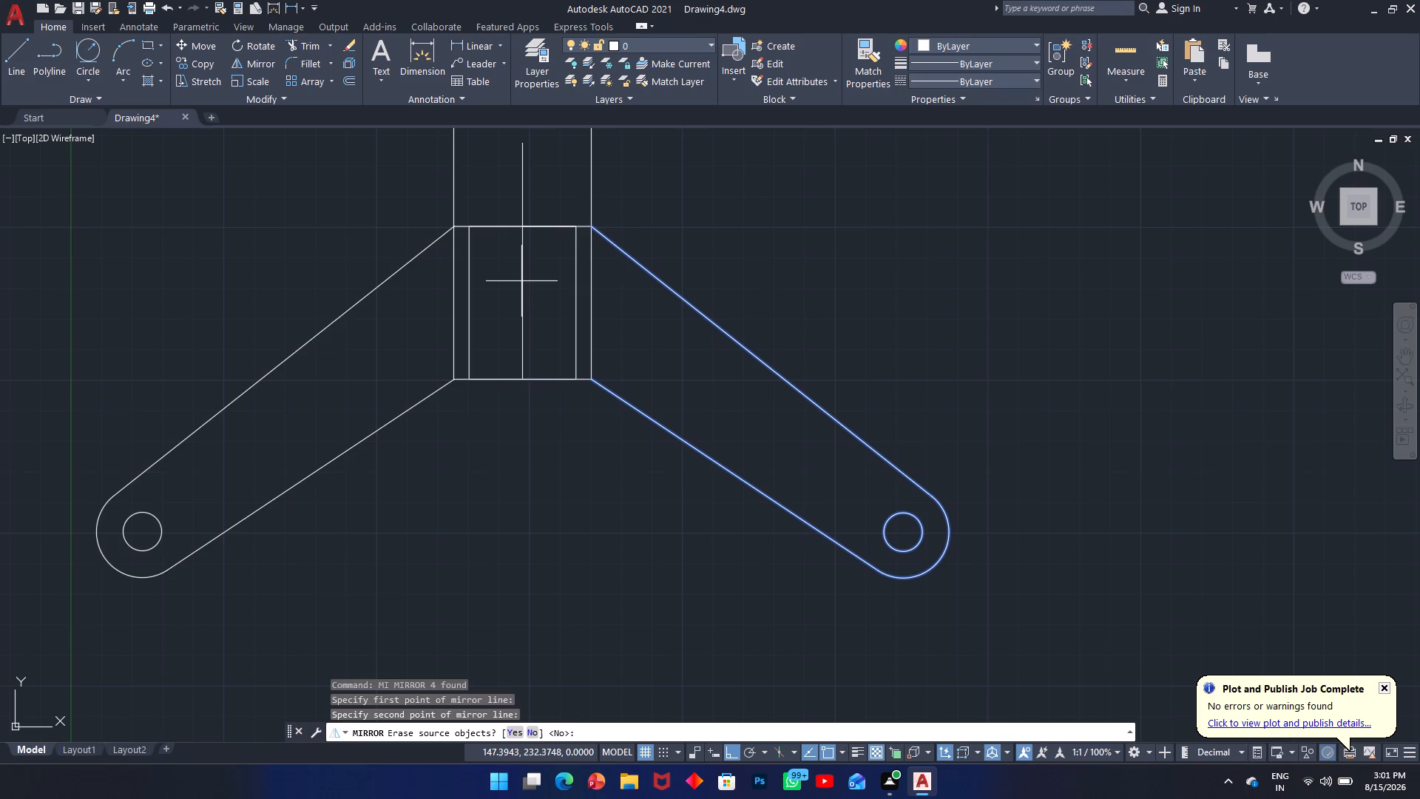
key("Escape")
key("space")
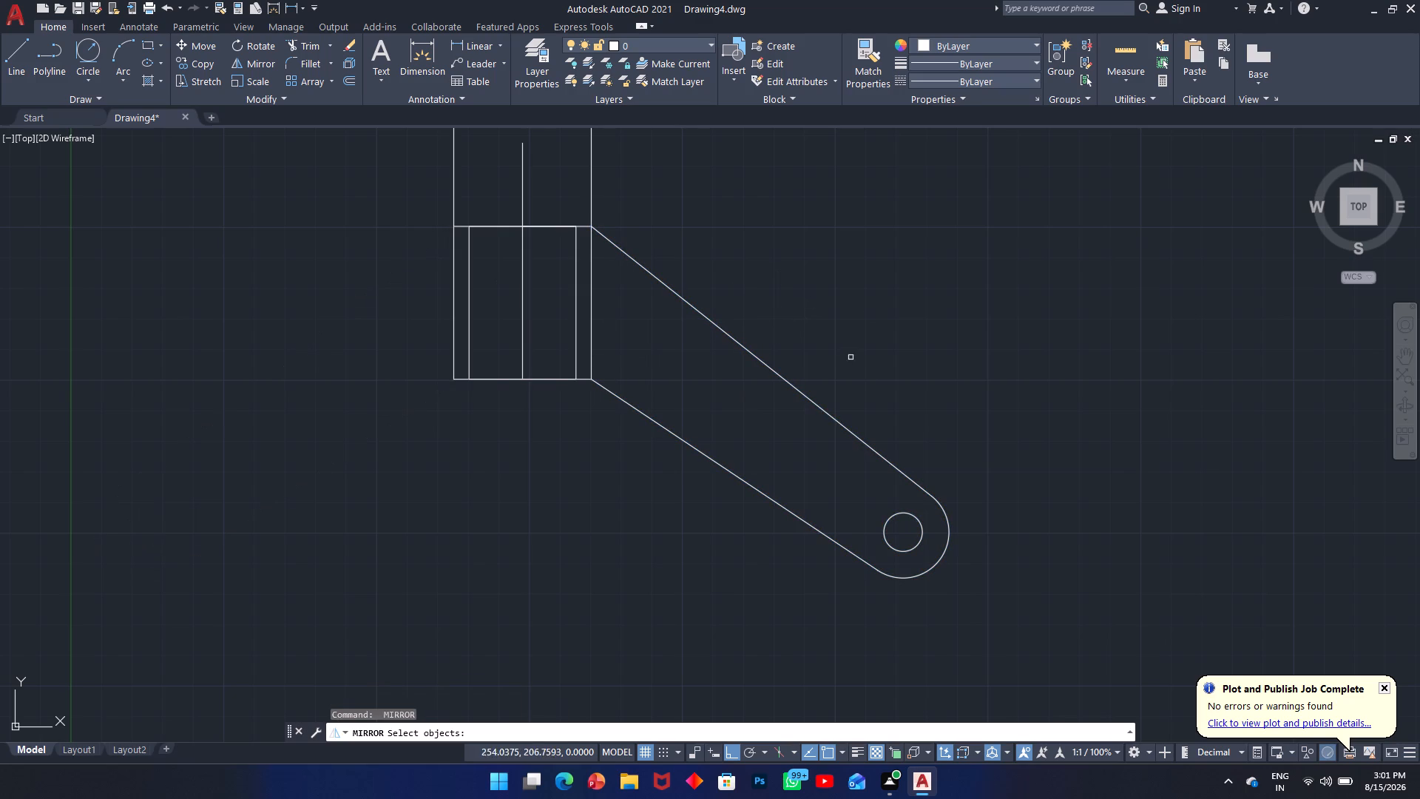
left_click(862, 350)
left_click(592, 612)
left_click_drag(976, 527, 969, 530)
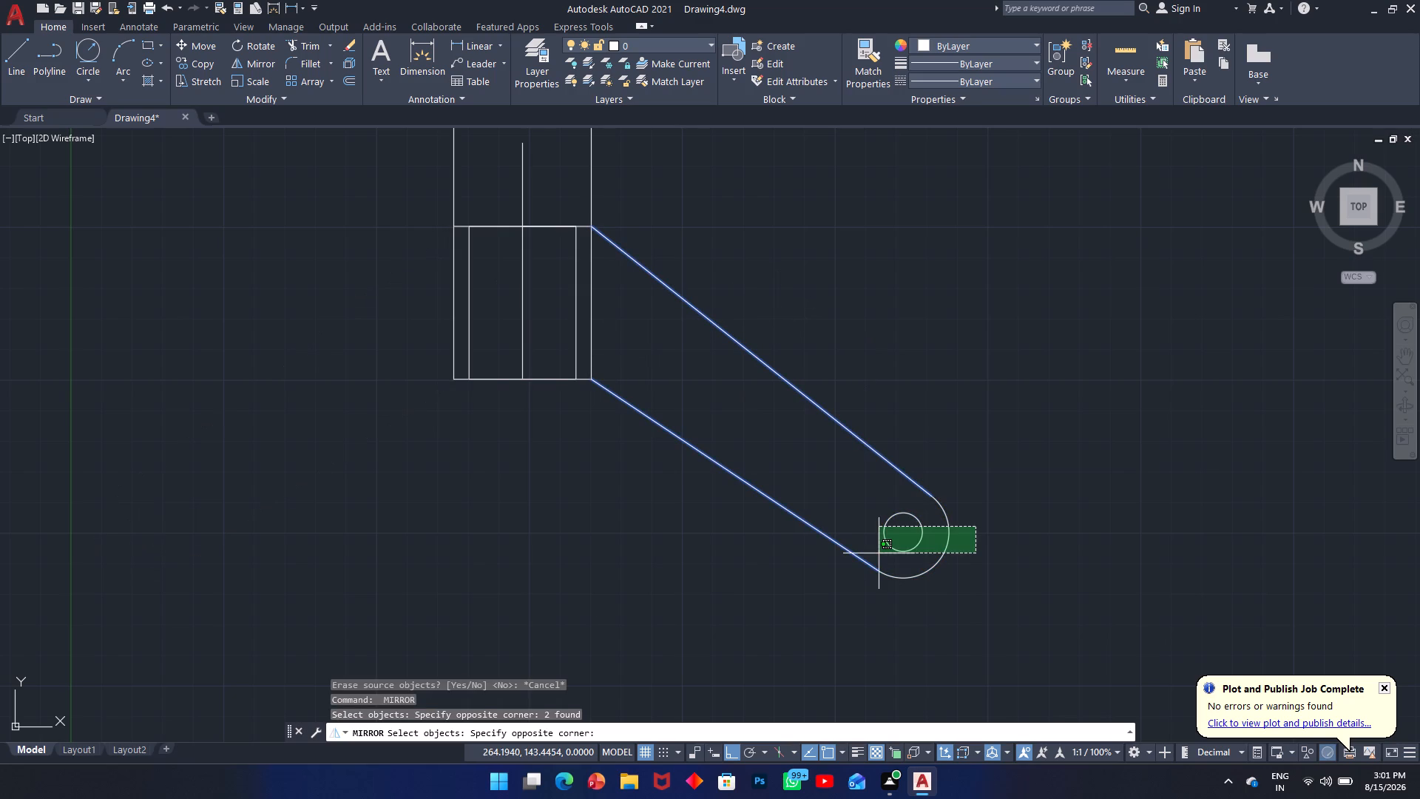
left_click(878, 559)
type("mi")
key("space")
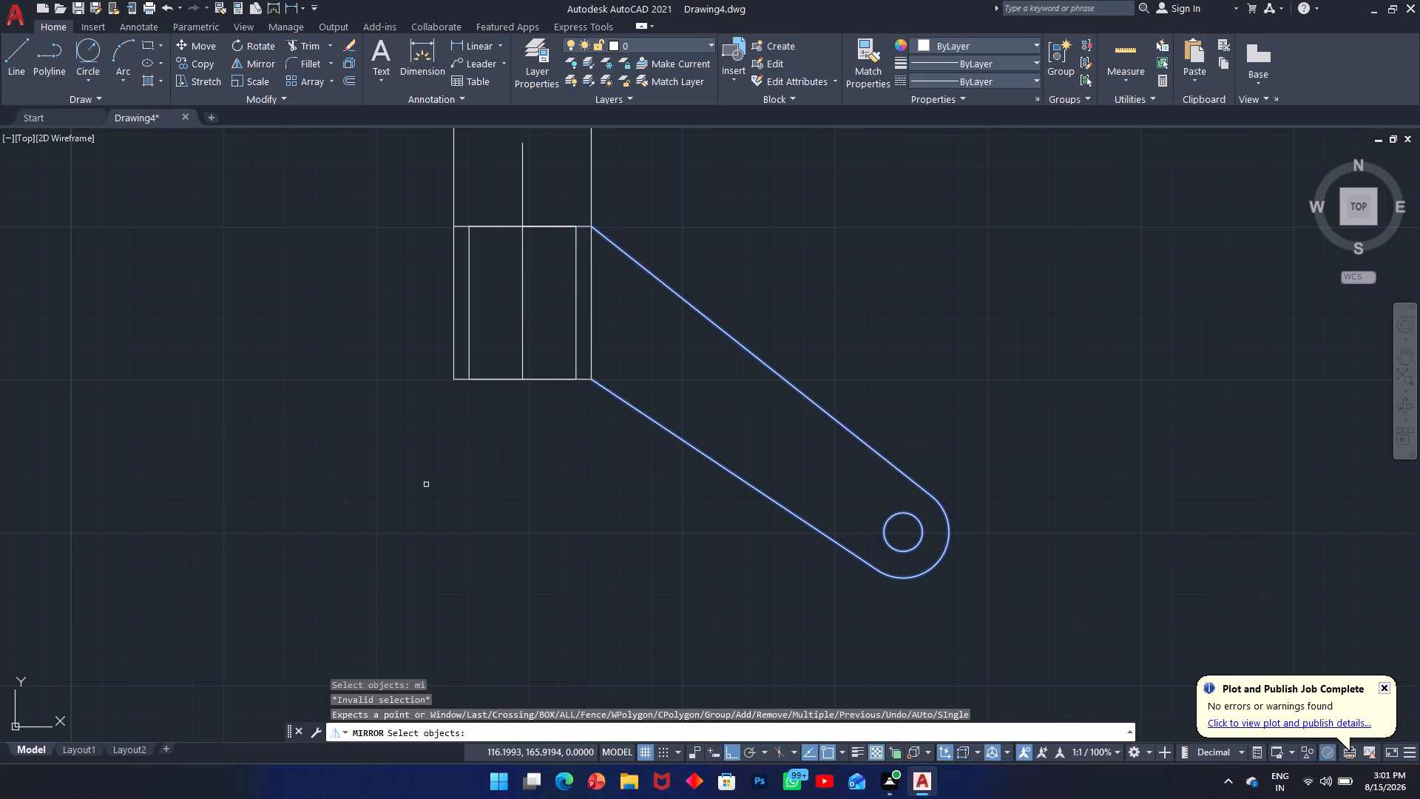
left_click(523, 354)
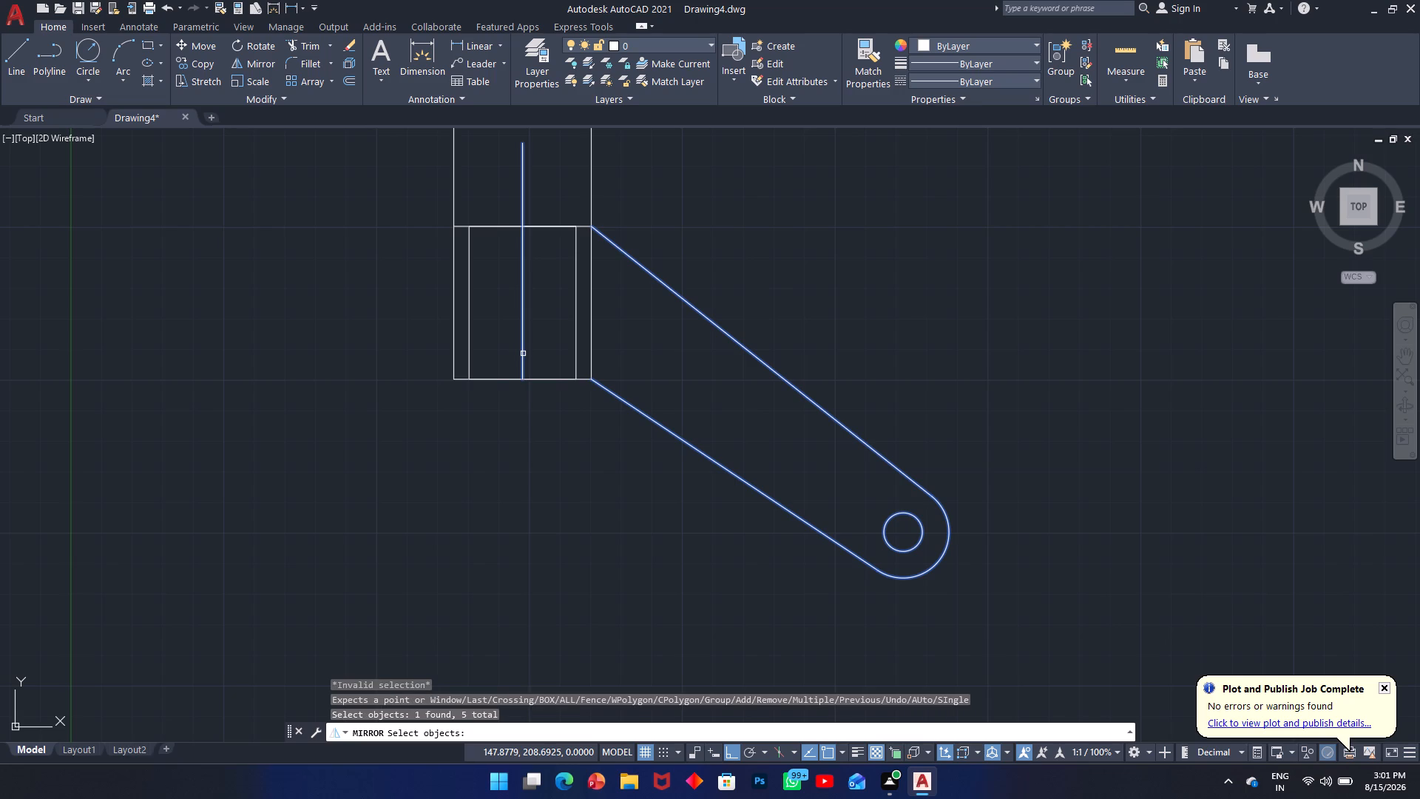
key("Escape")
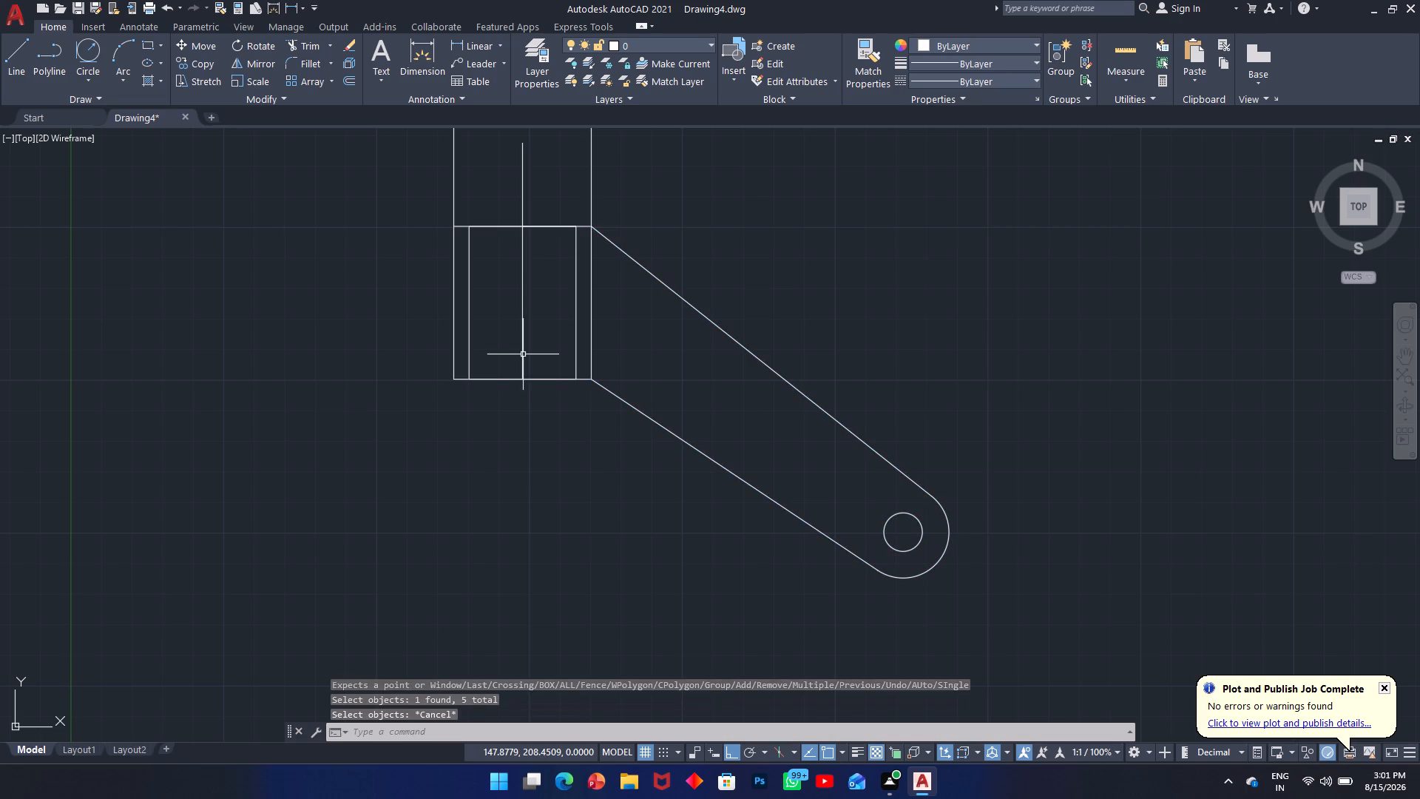
Mirror the right arm's two tangent lines, end arc and small circle about the vertical centre line, keeping the source objects.
left_click(1066, 337)
left_click(706, 593)
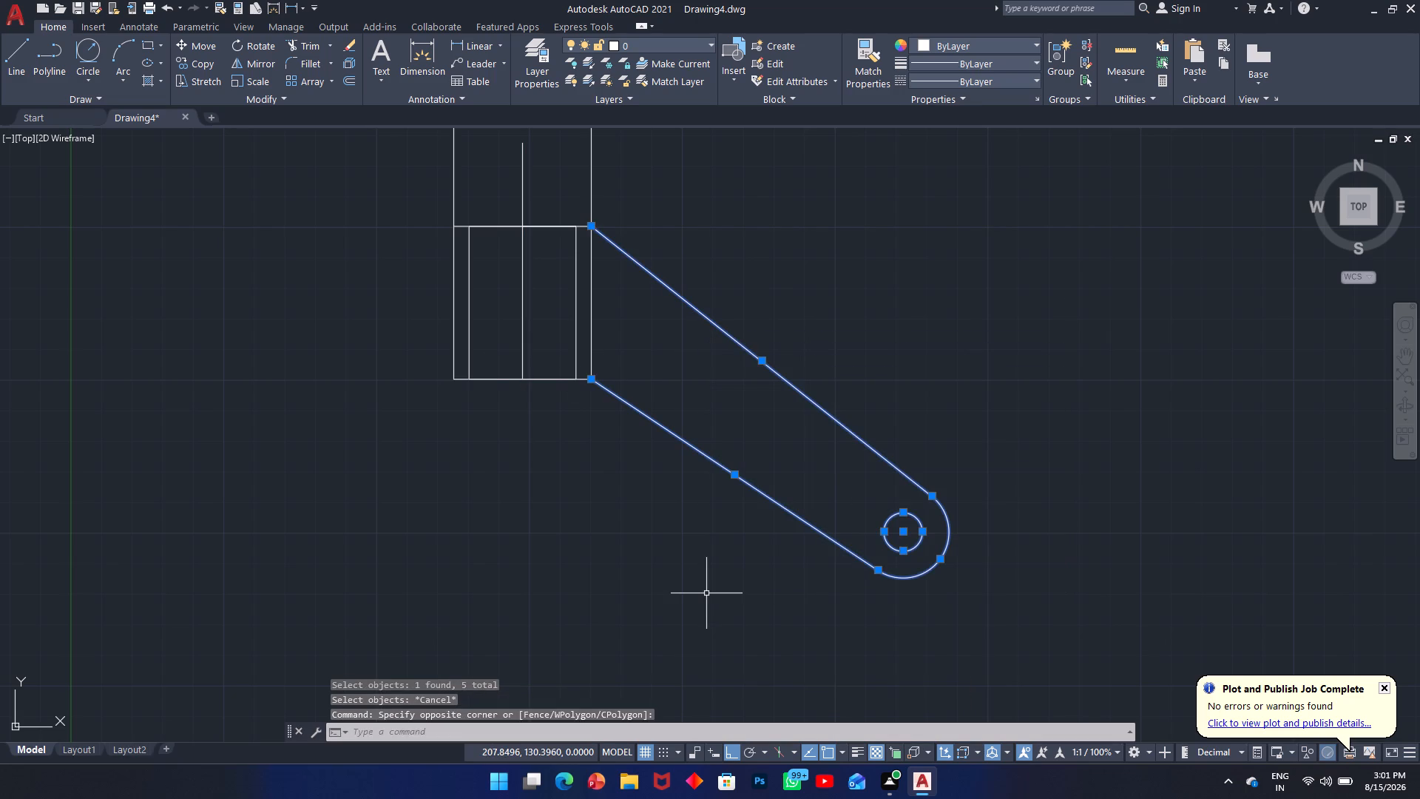
key("space")
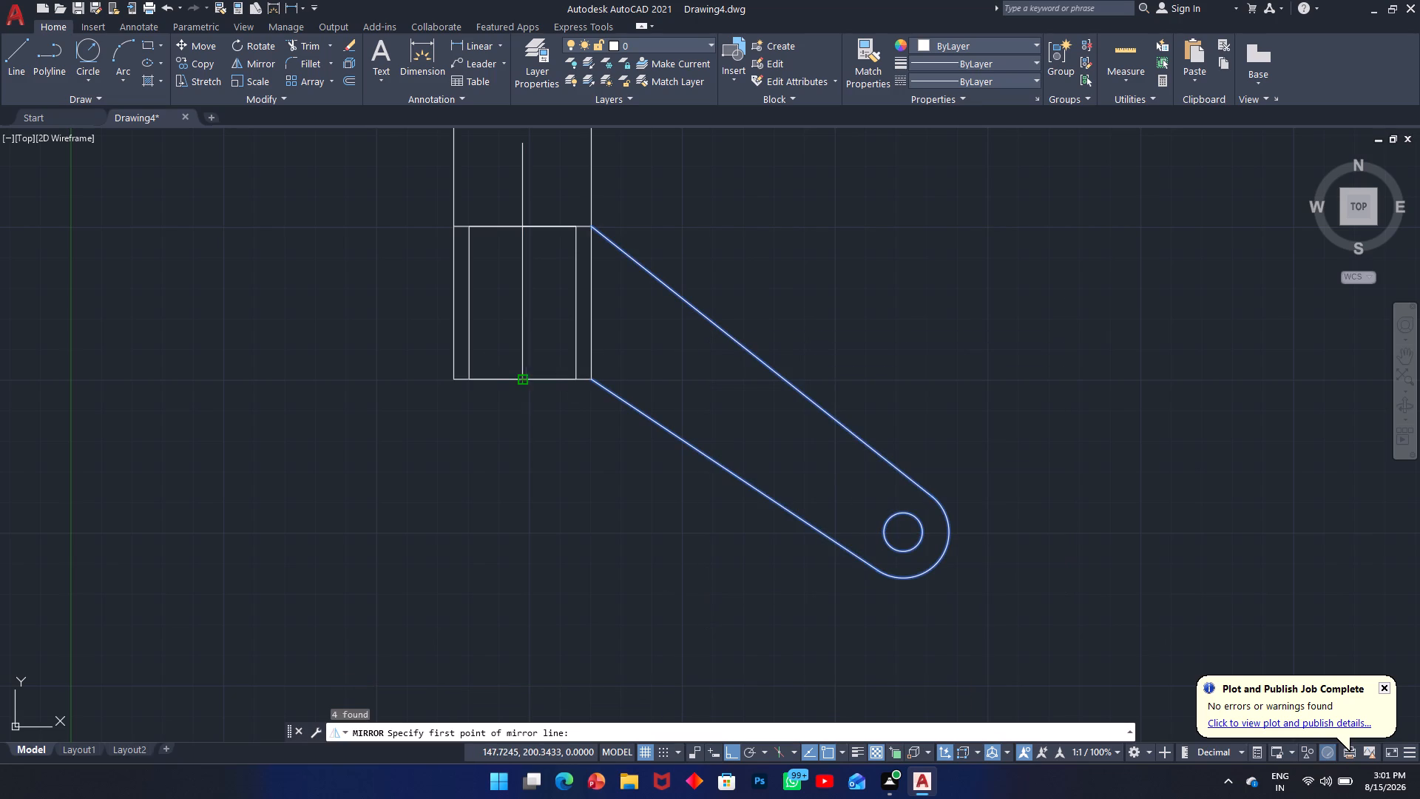
left_click(527, 372)
left_click(520, 293)
key("space")
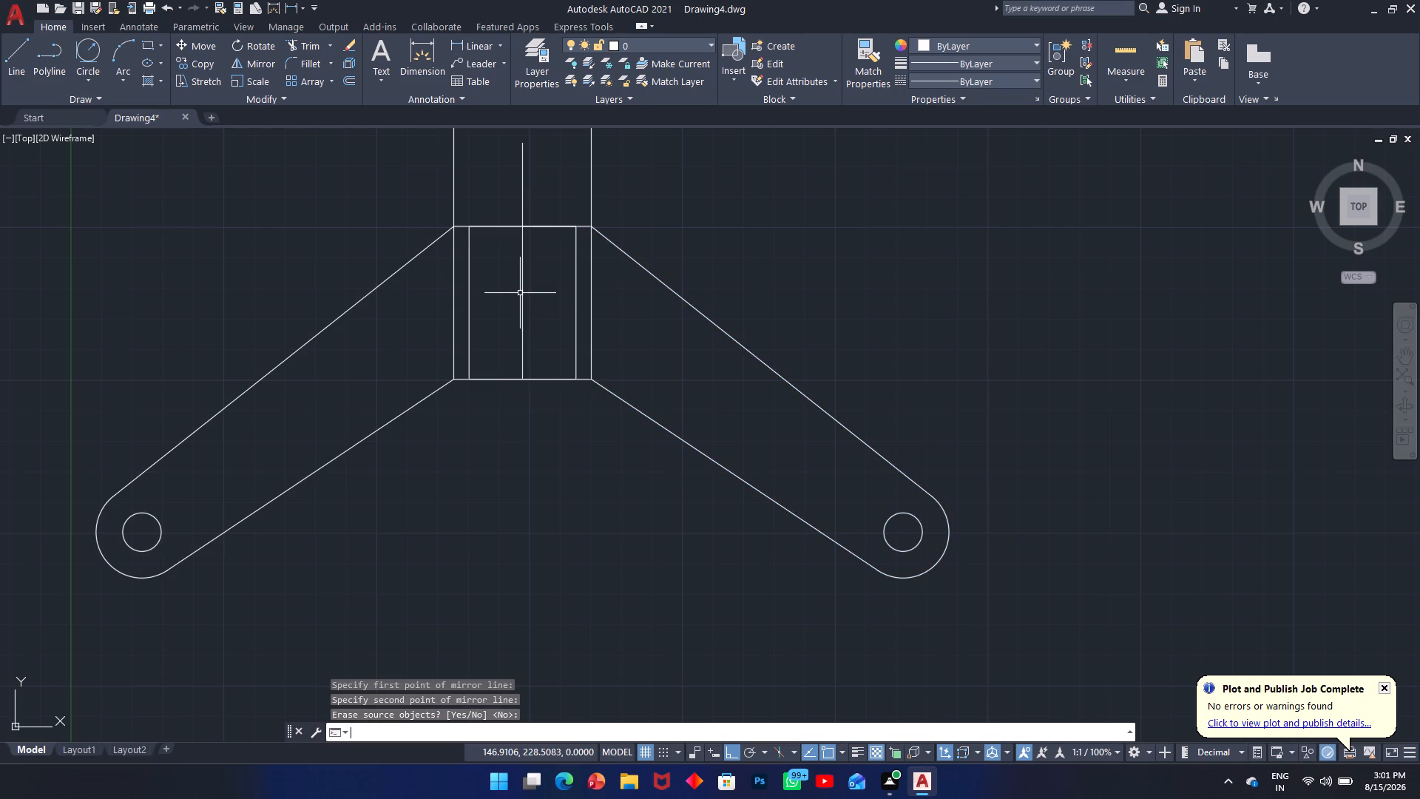
Delete the vertical centre line running through the block.
left_click(521, 316)
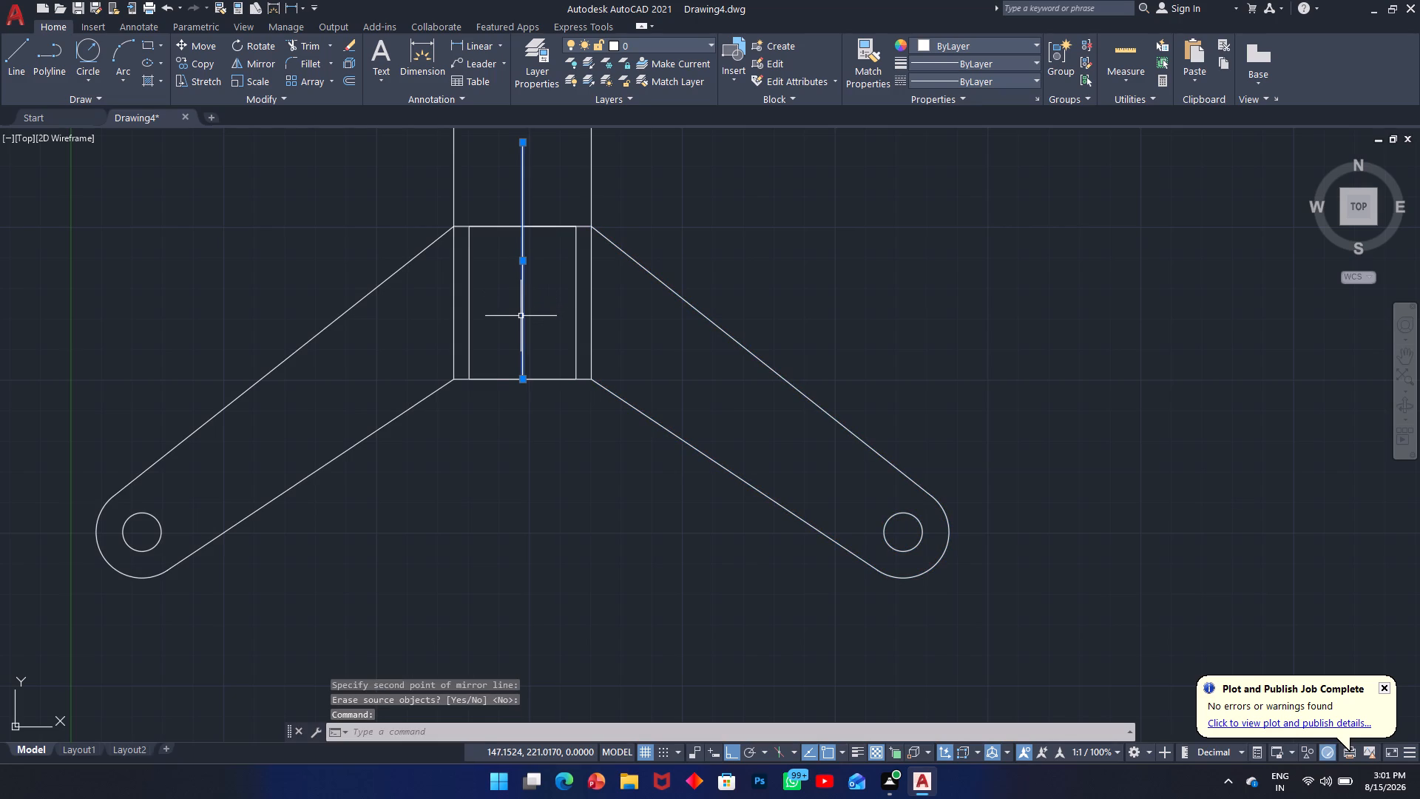
key("Delete")
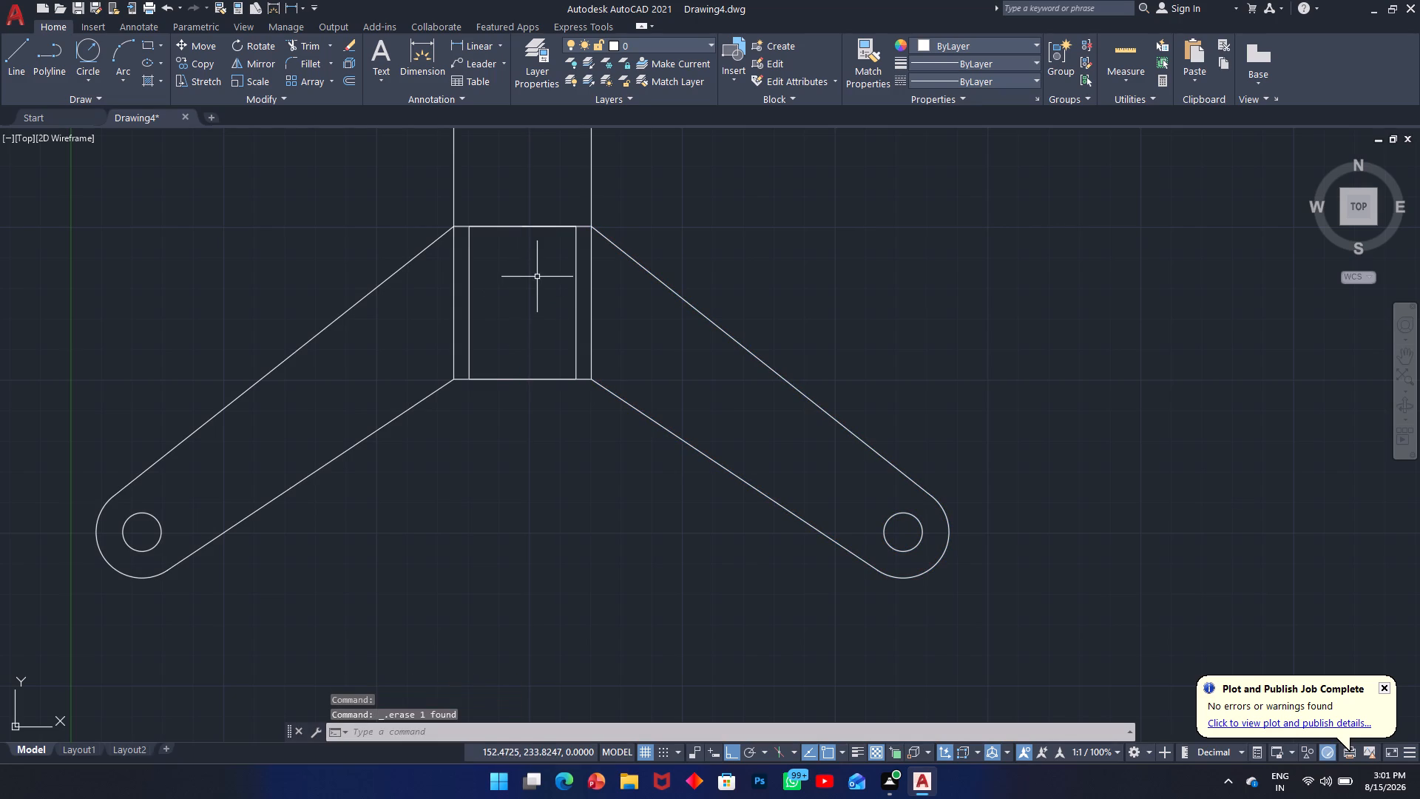
Turn off ortho mode and enable polar tracking with 45° angles for drawing from the head's top edge.
middle_click_drag(541, 276, 593, 592)
middle_click_drag(604, 331, 601, 616)
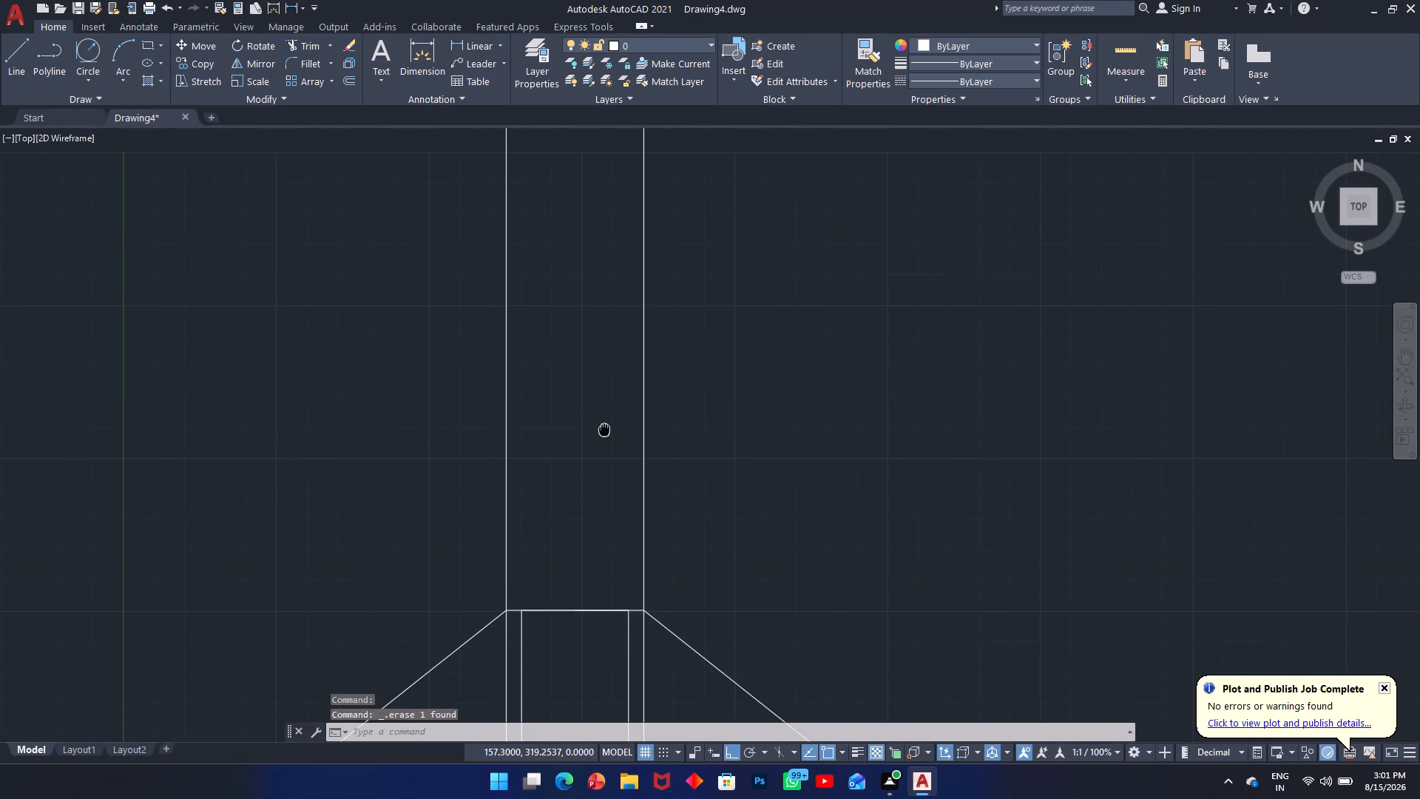
middle_click_drag(551, 370, 544, 513)
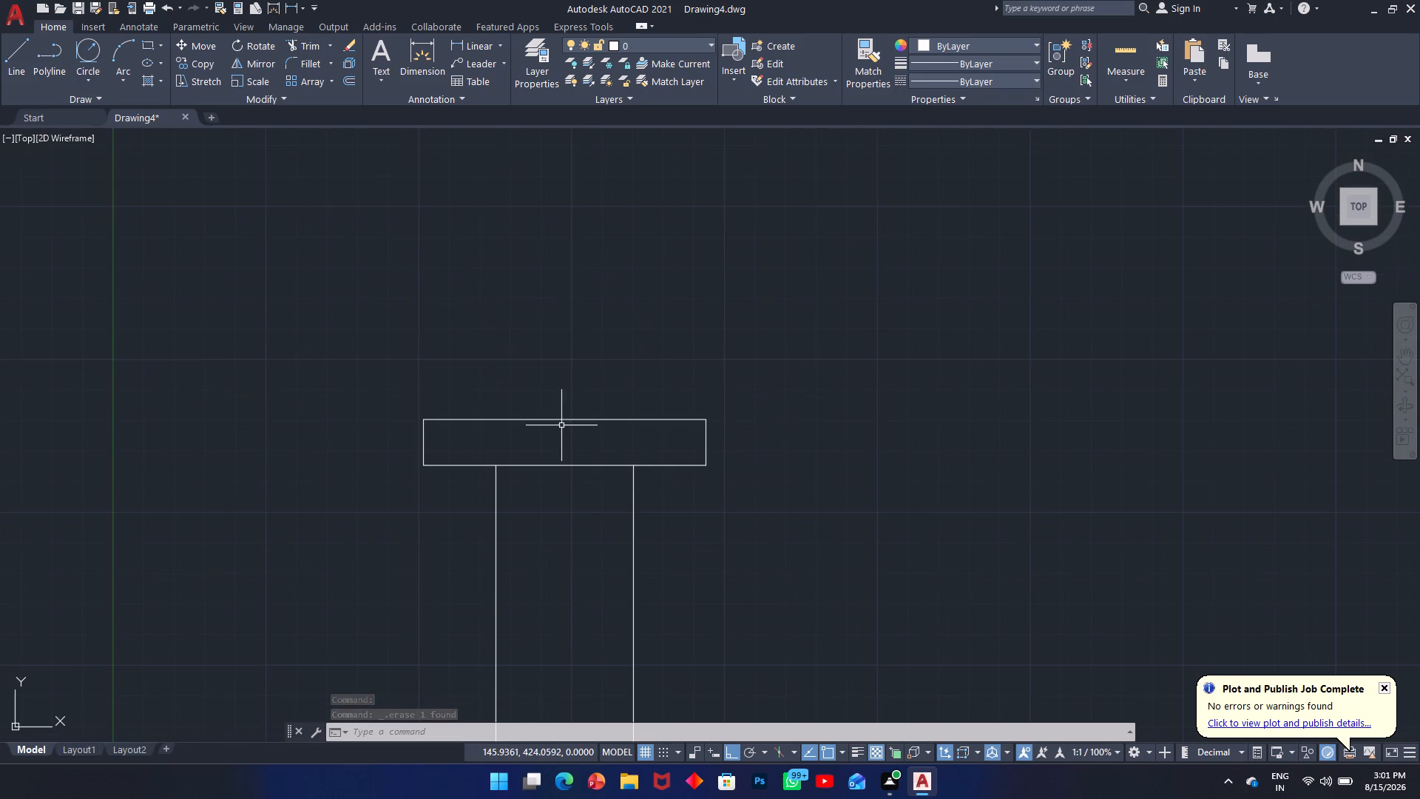
scroll(570, 402, "up", 2)
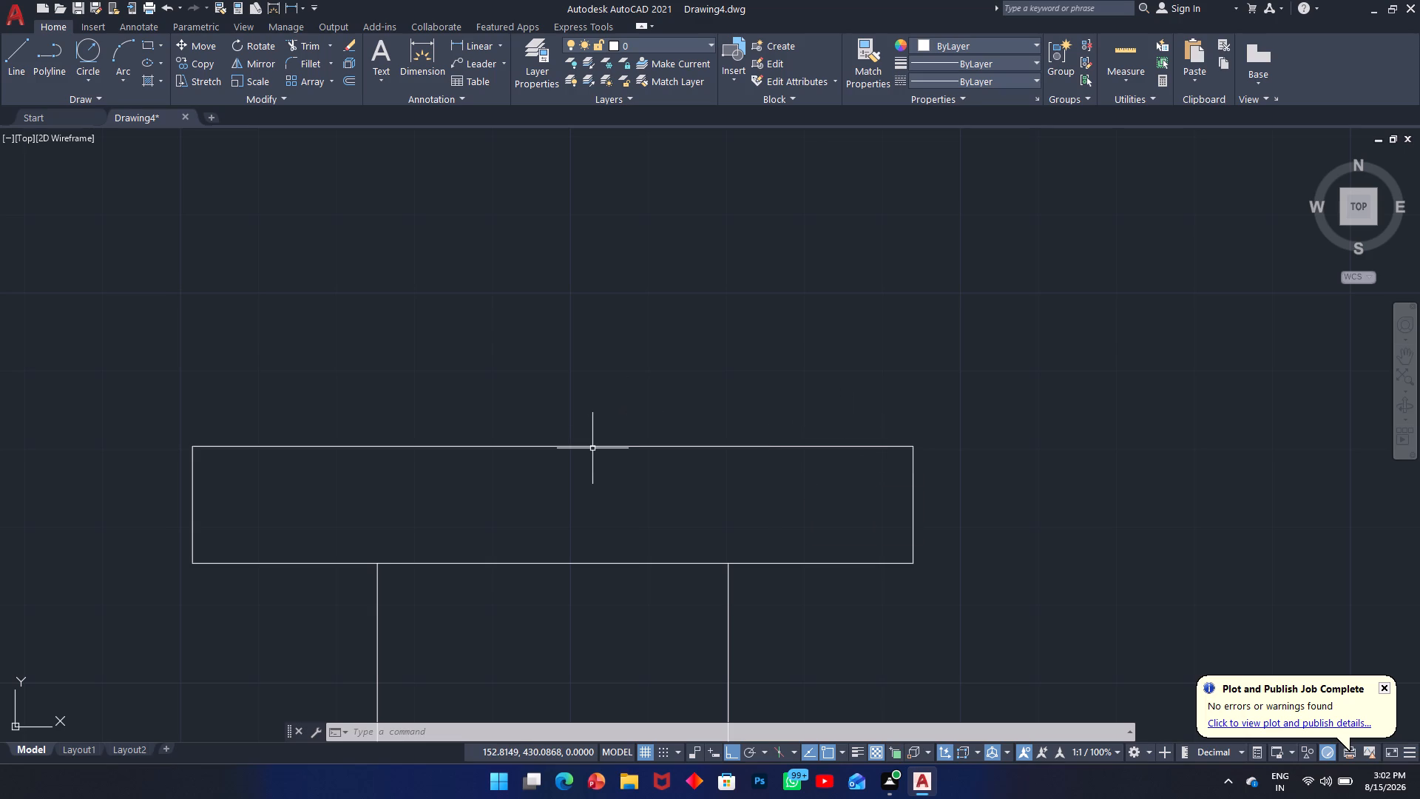
type("l")
key("space")
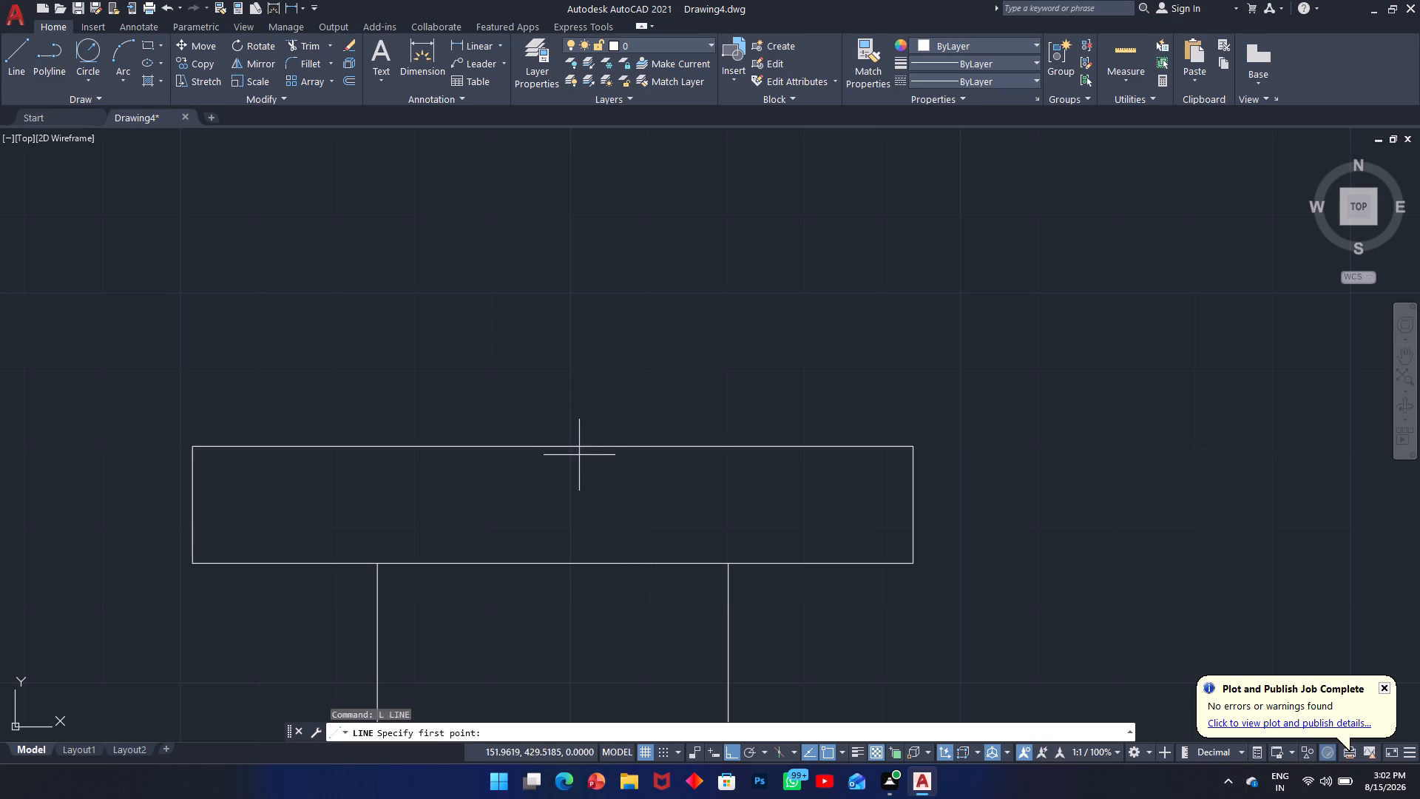
left_click(553, 447)
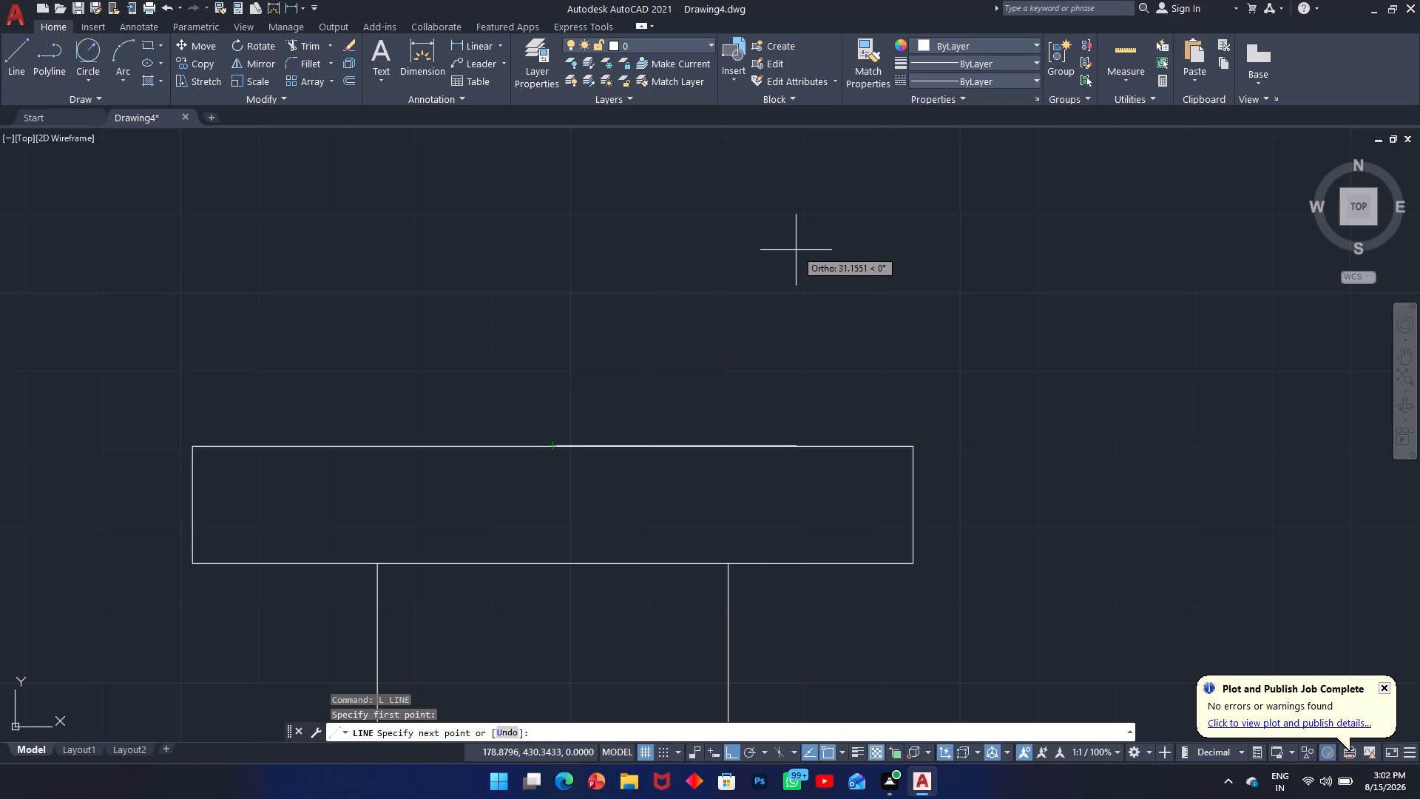
key("F8")
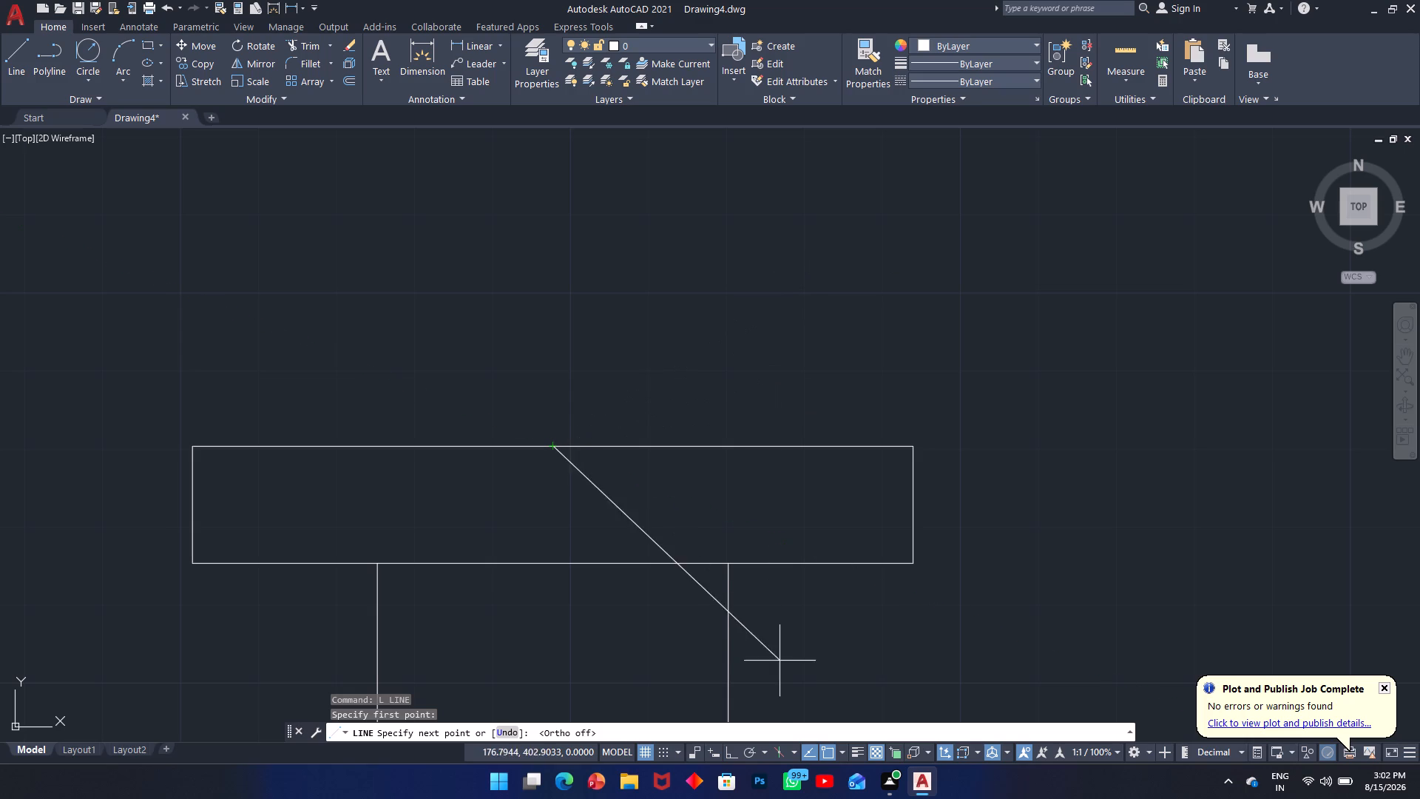
left_click(752, 752)
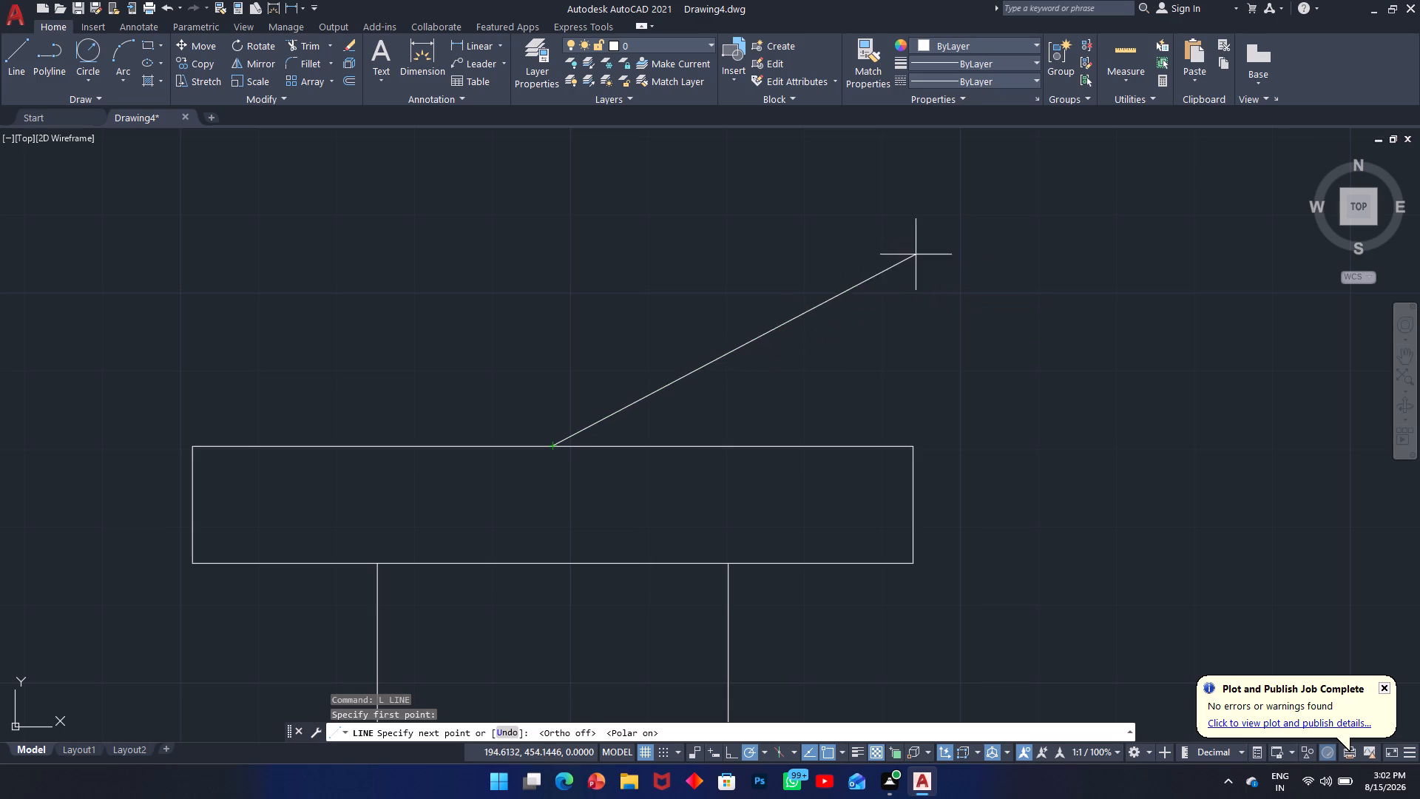
left_click(763, 752)
left_click(795, 597)
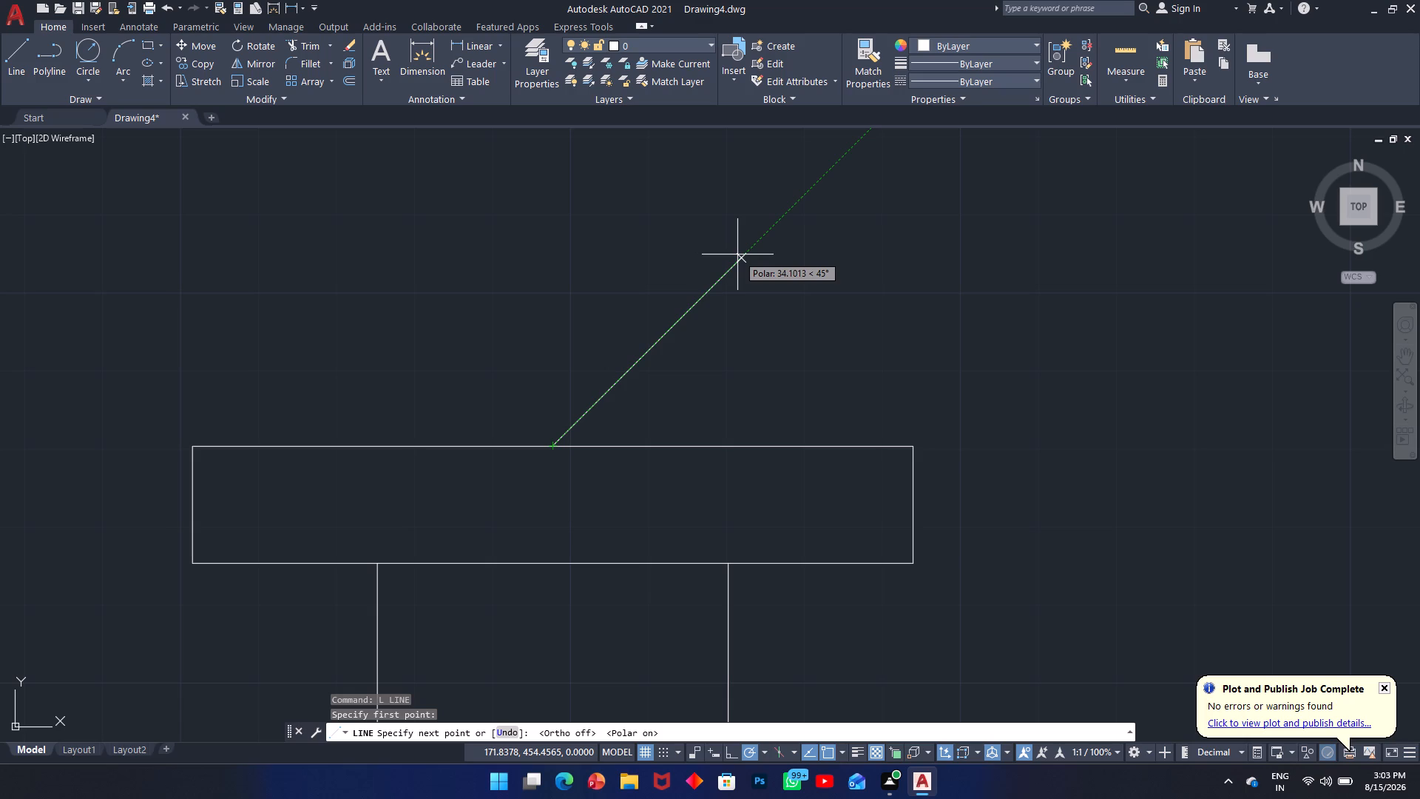
key("Escape")
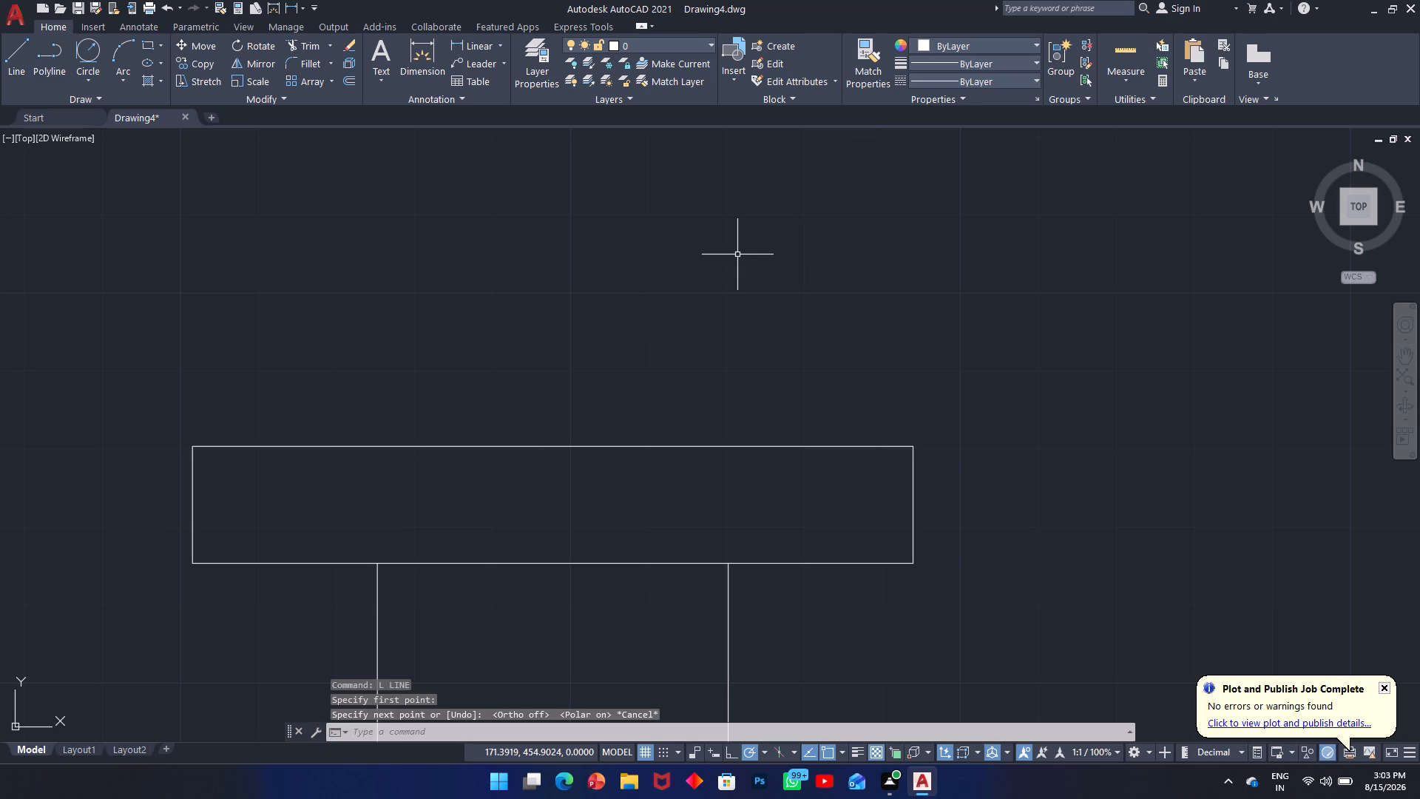
Draw a line 120 long at 45° up and to the right from the midpoint of the head's top edge.
type("l")
key("space")
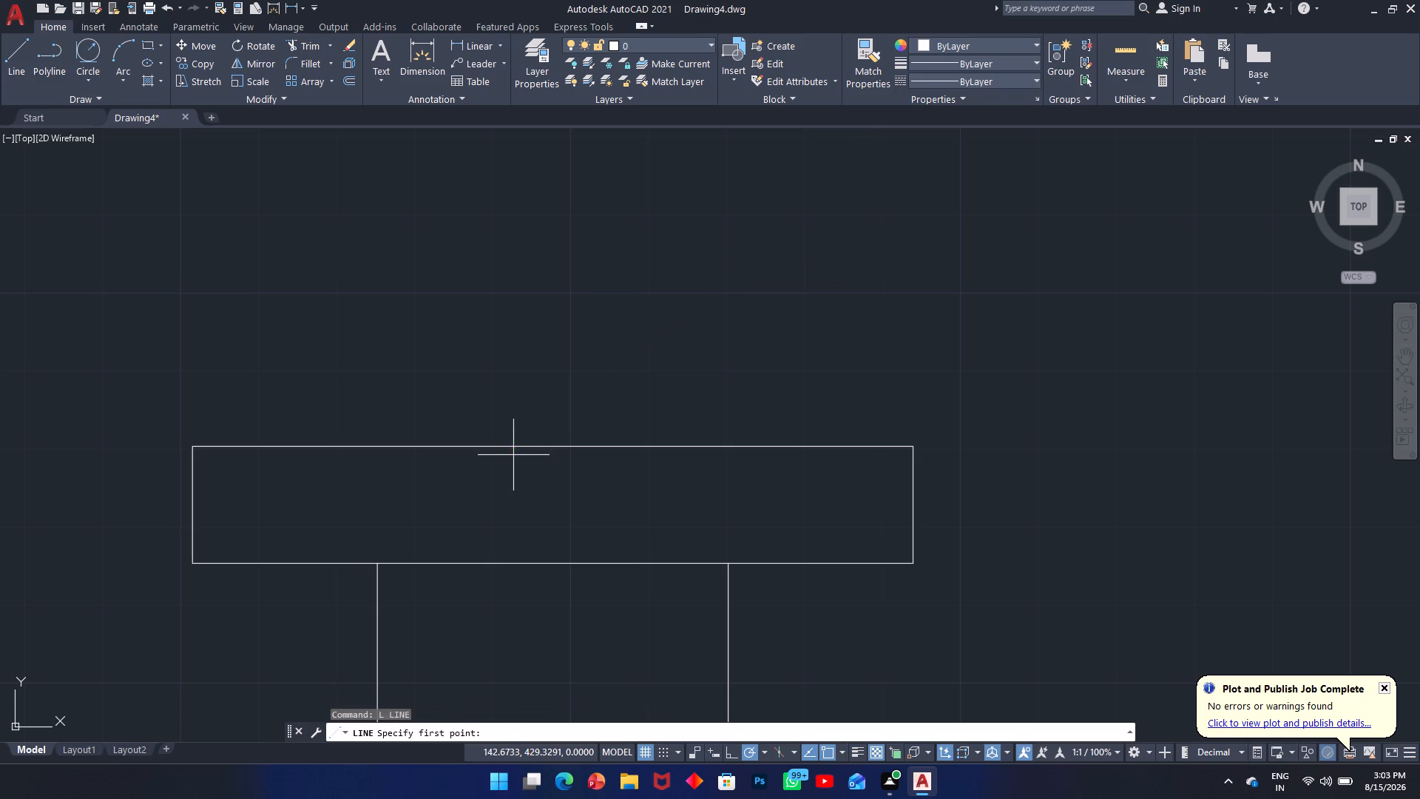
left_click(555, 448)
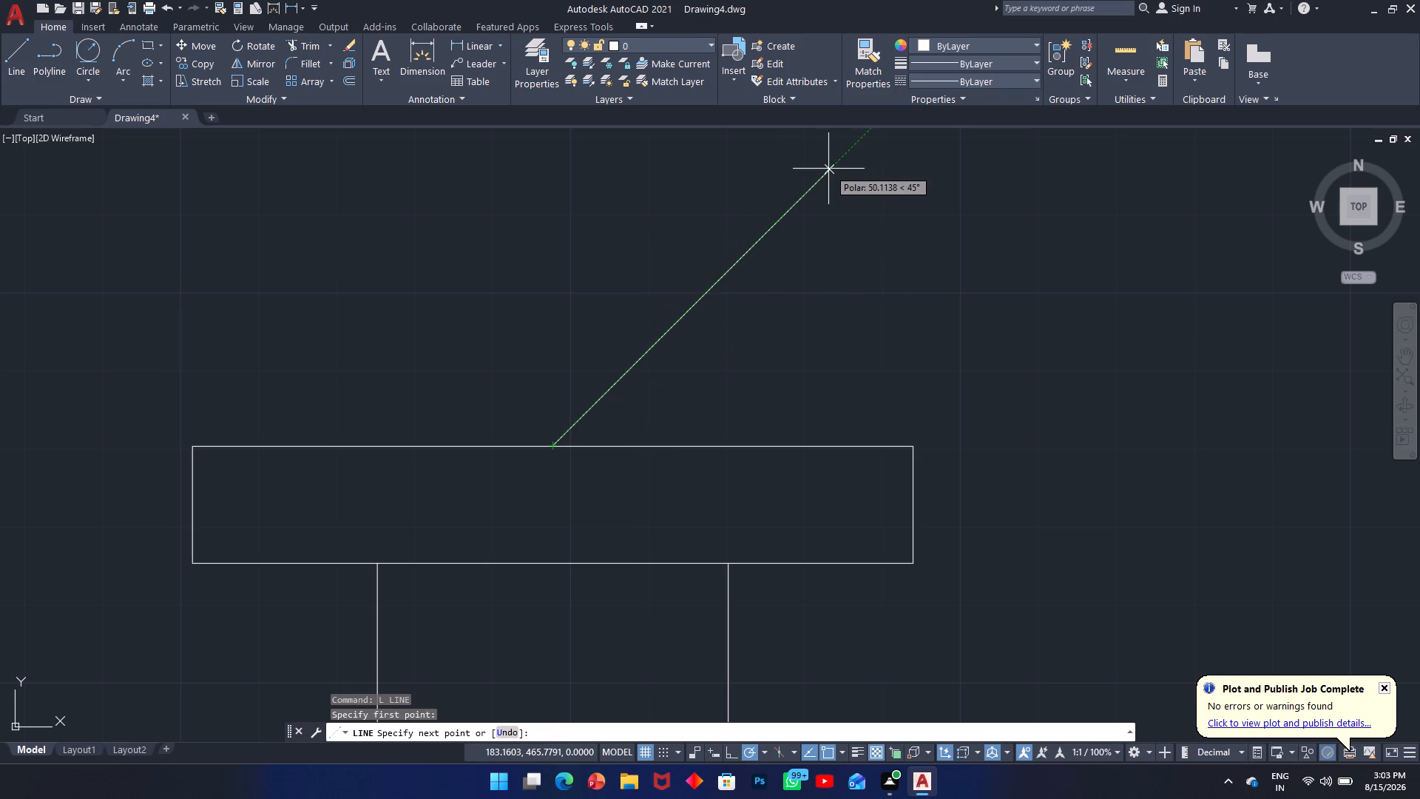
type("120")
key("Return")
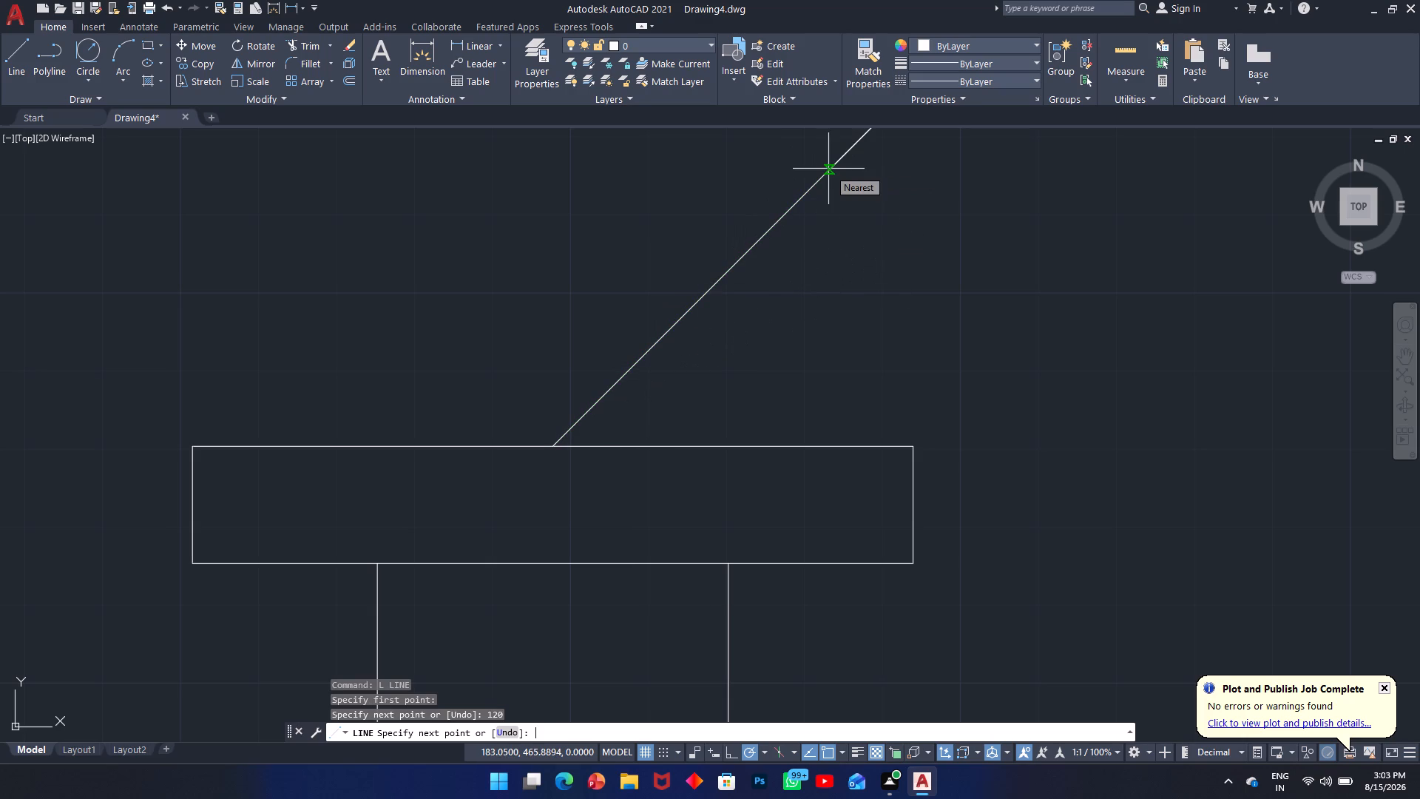
key("Escape")
Draw a circle of diameter 15 centred on the upper end of the 45° line.
scroll(1053, 357, "down", 3)
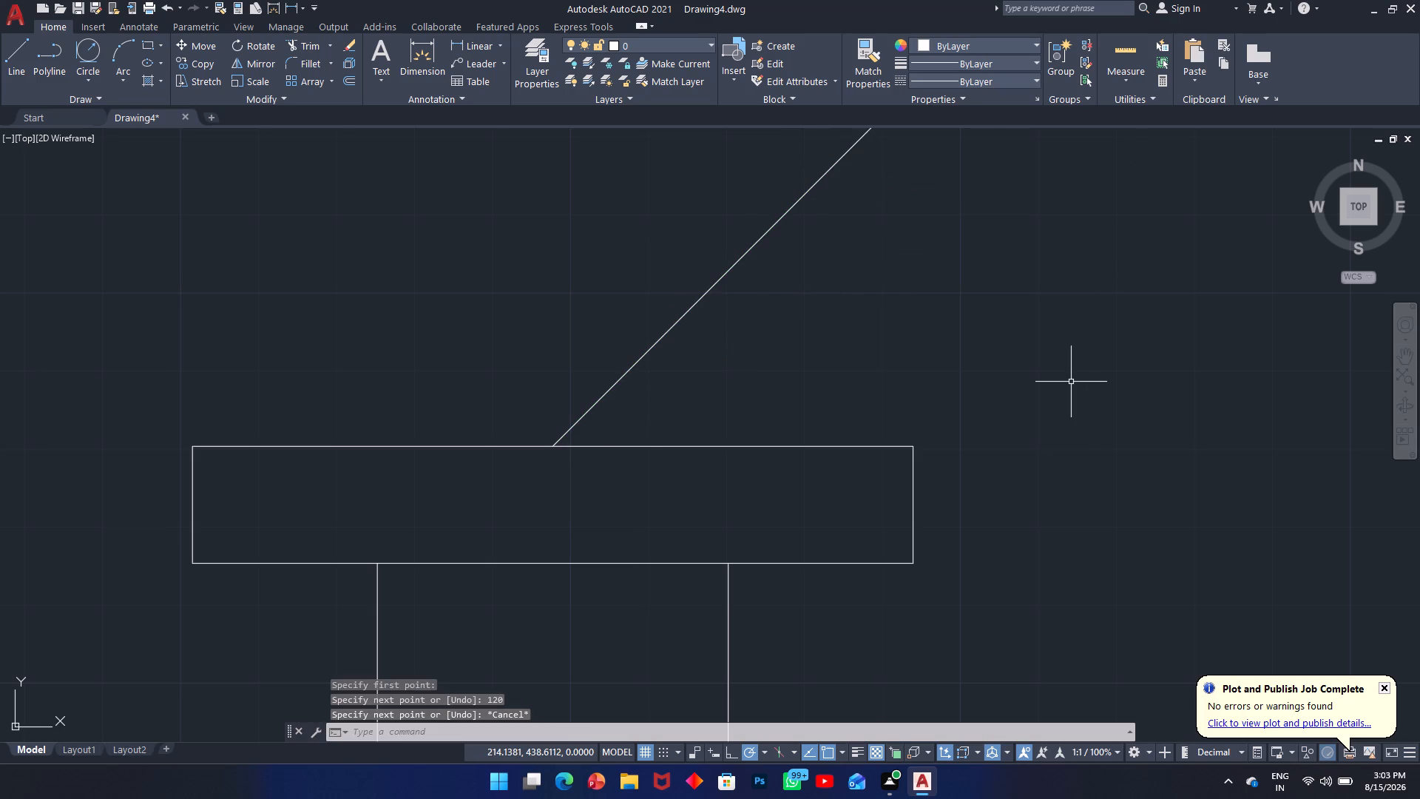
middle_click_drag(1052, 307, 899, 411)
scroll(911, 391, "up", 1)
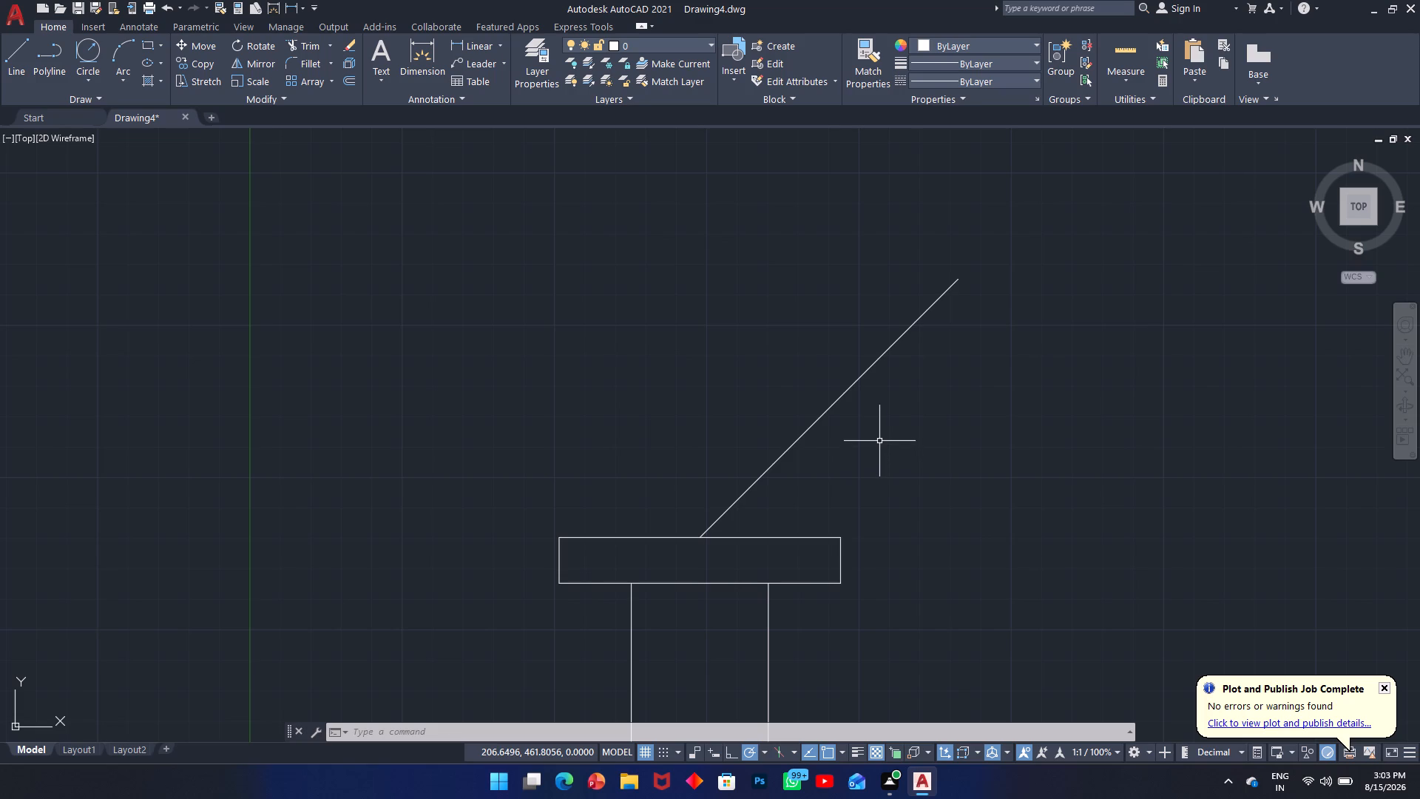
key("c")
key("space")
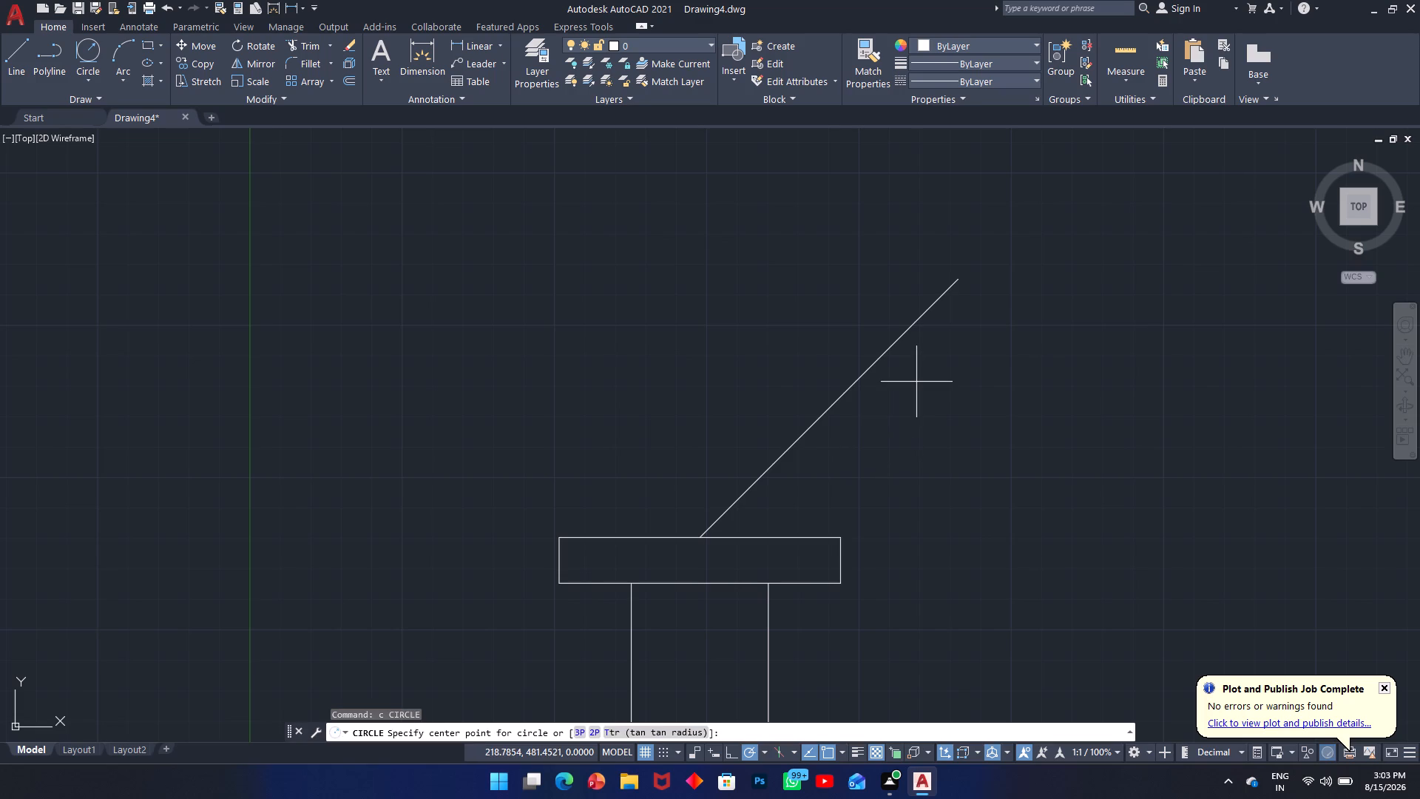
left_click(959, 277)
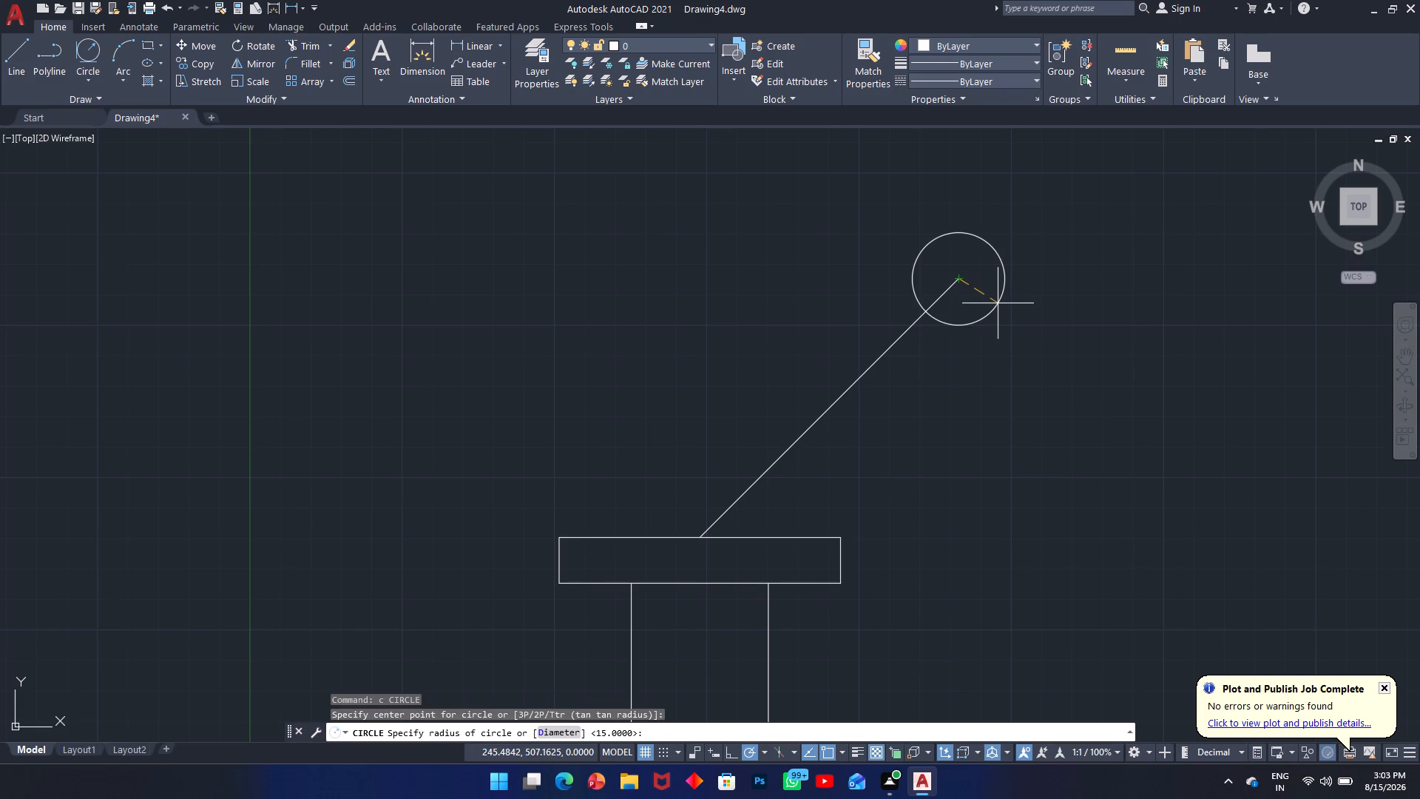
type("d")
key("space")
type("15")
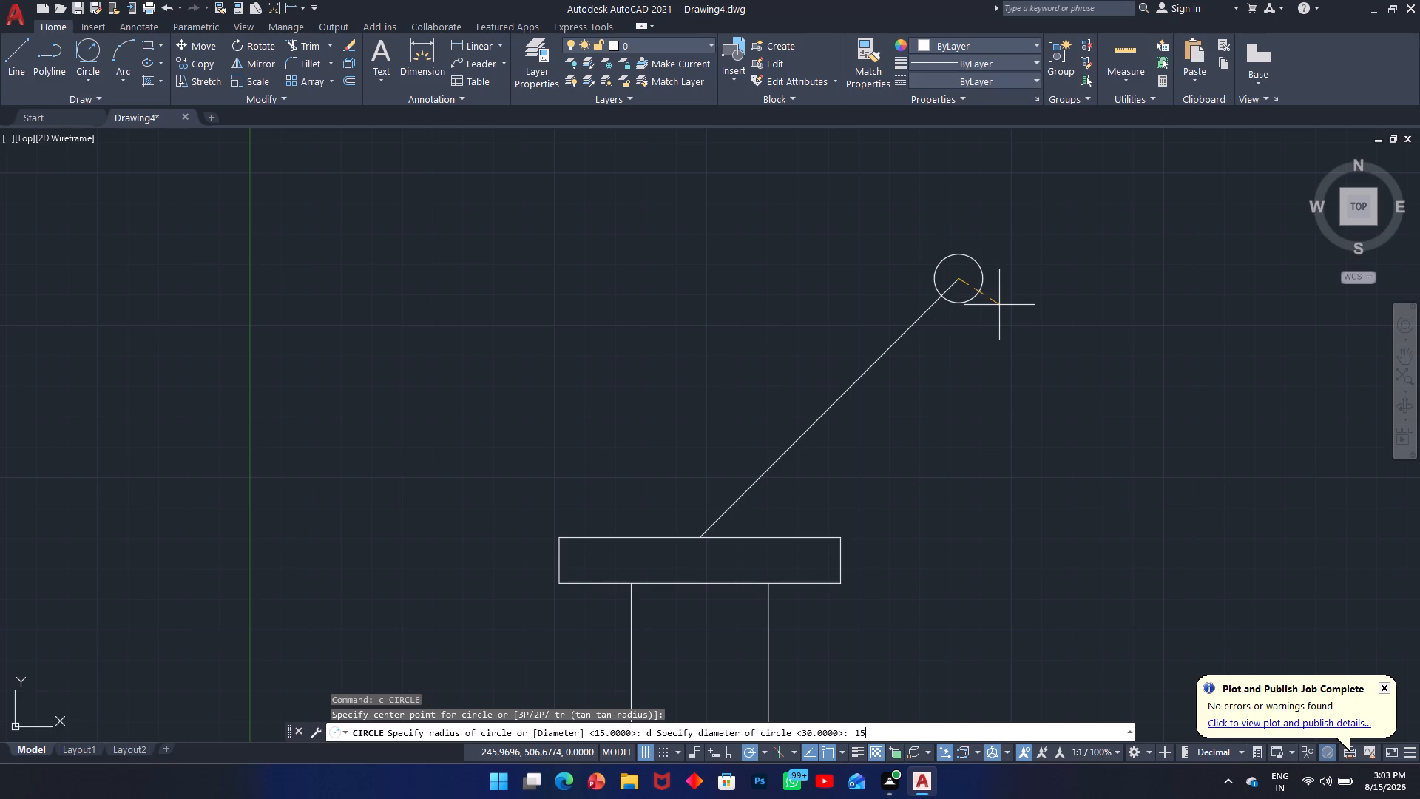
key("Return")
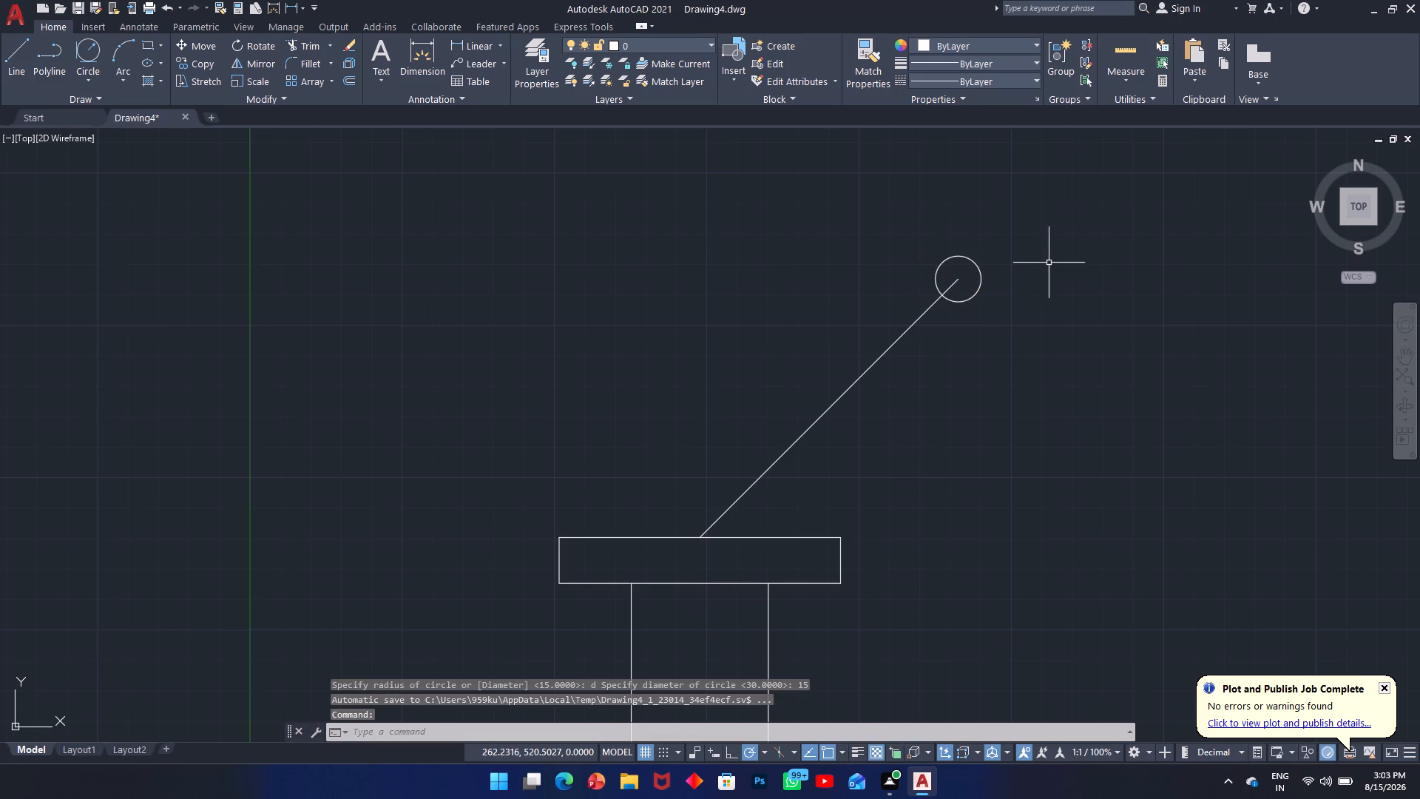
Draw a concentric circle of radius 15 around the small circle at the 45° line's upper end.
key("space")
left_click(962, 278)
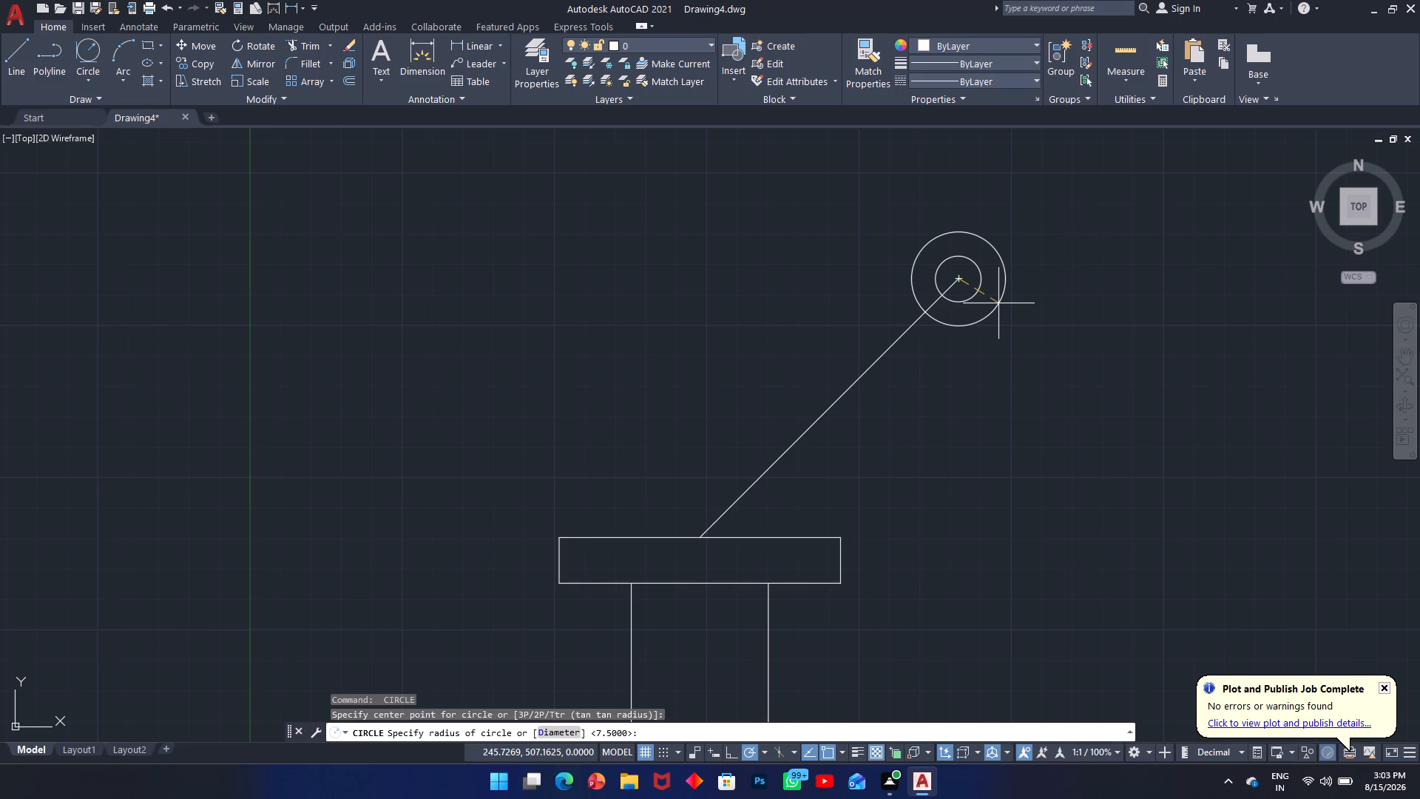
type("15")
key("Return")
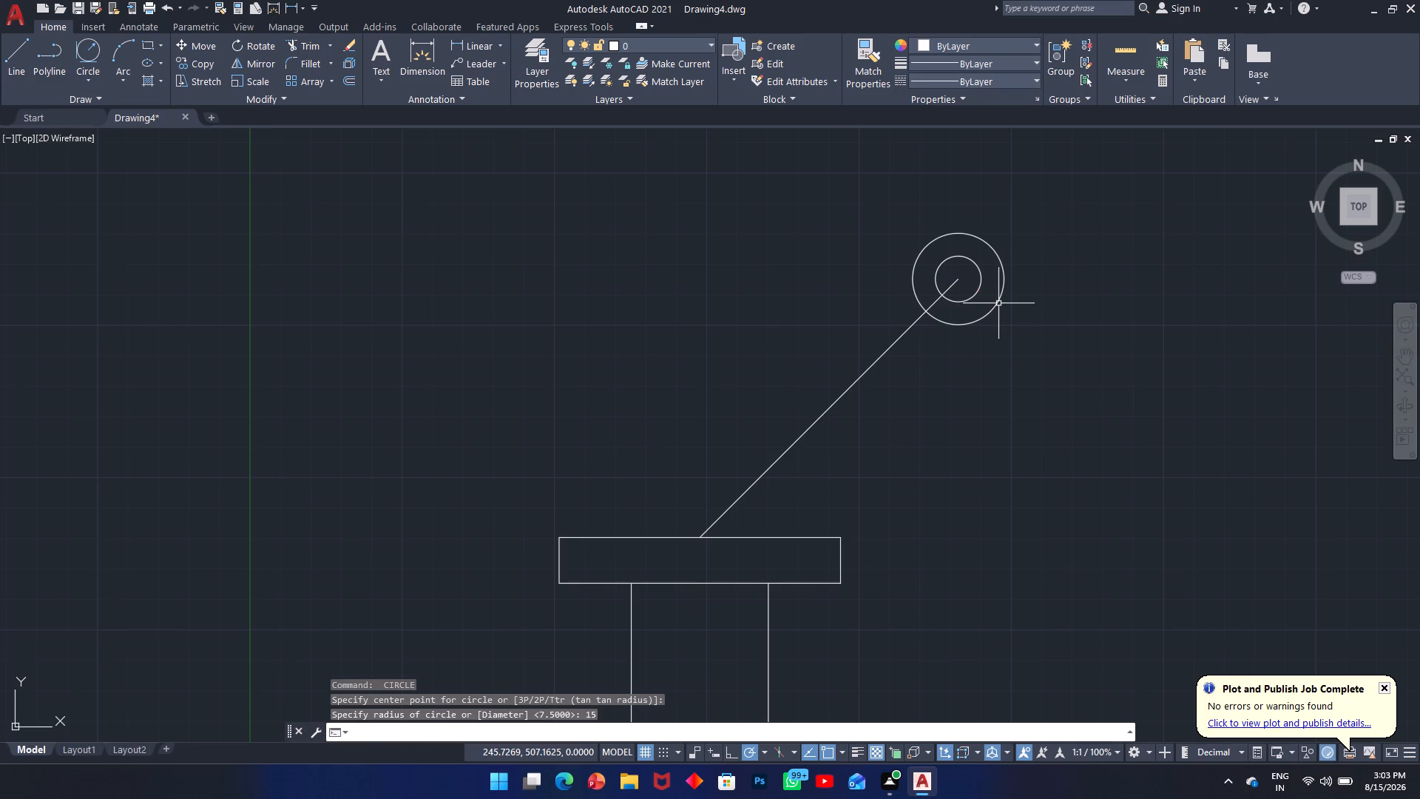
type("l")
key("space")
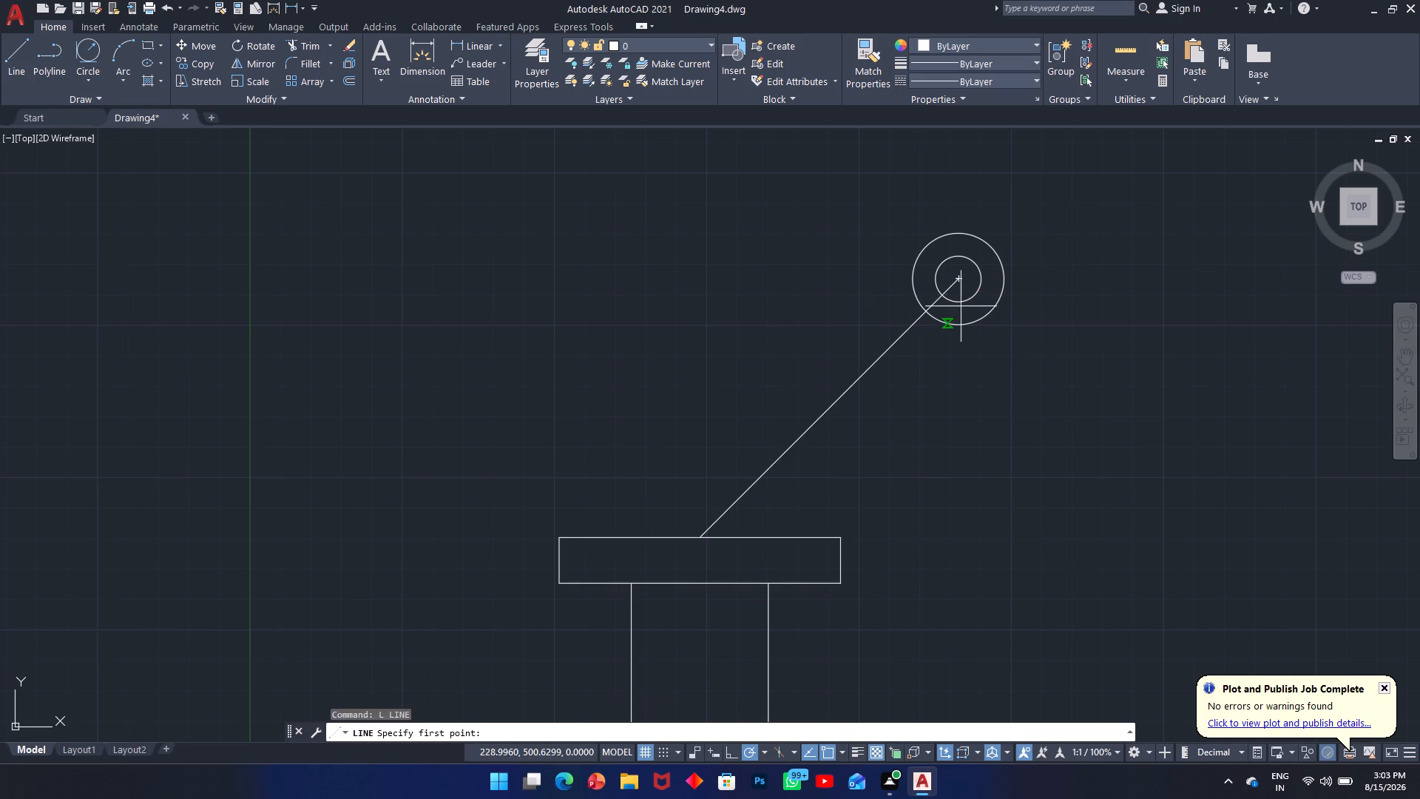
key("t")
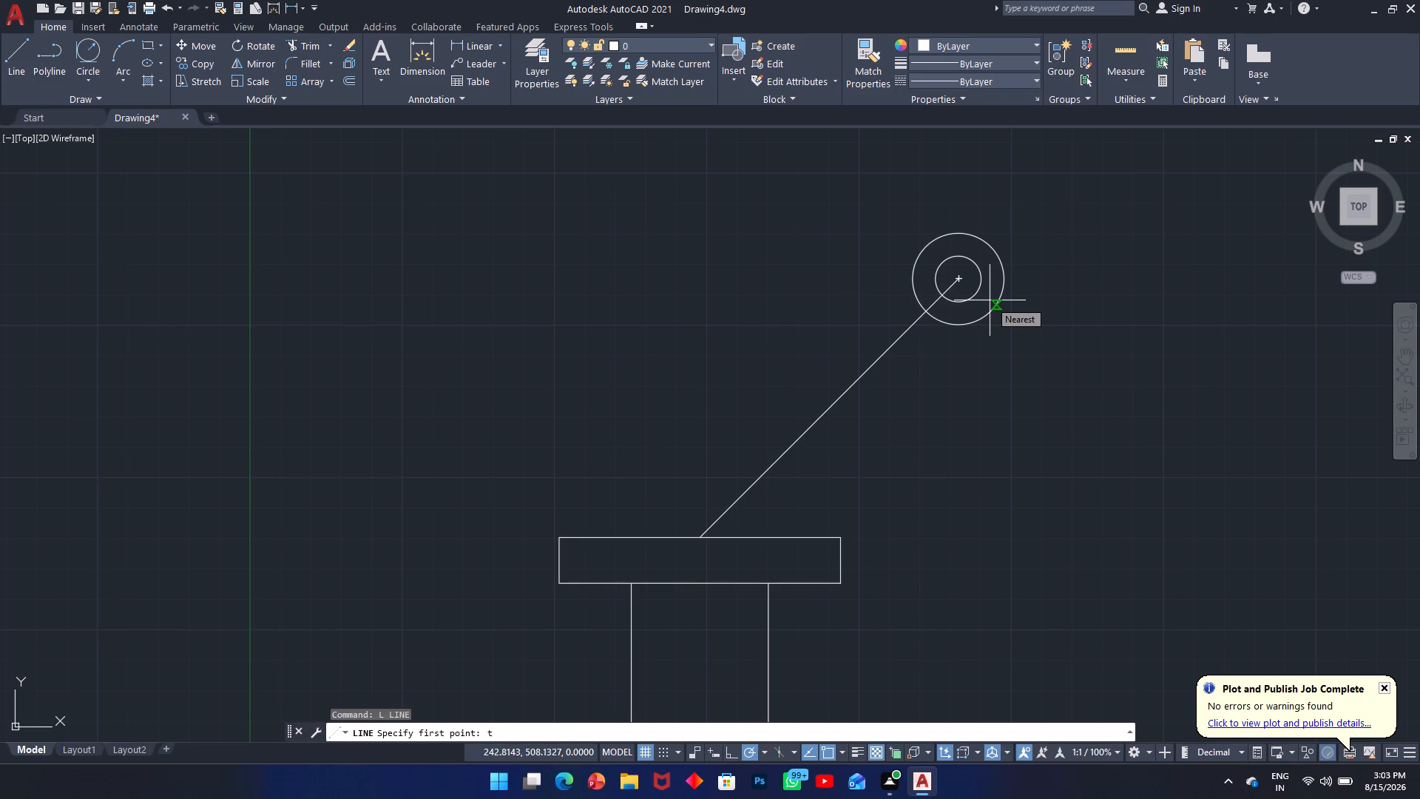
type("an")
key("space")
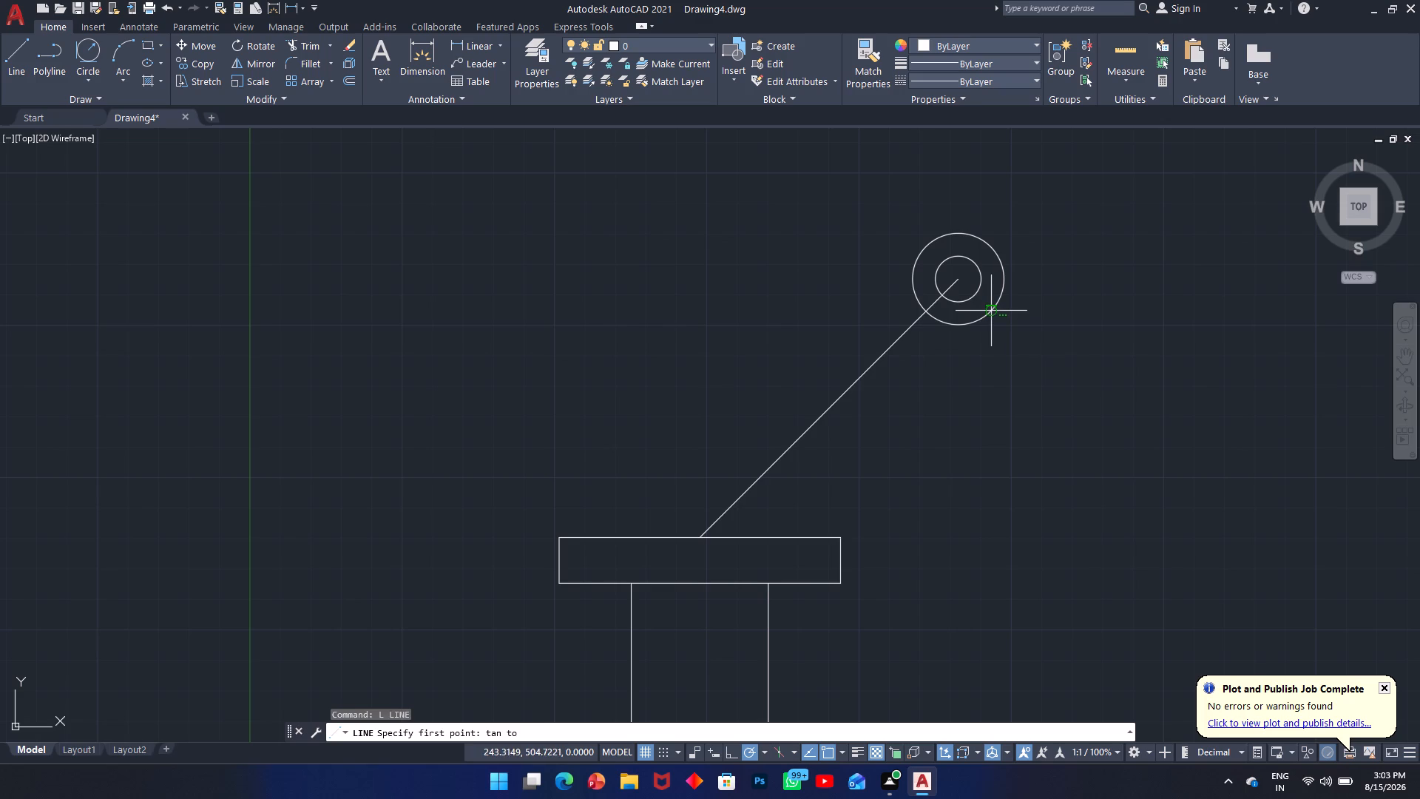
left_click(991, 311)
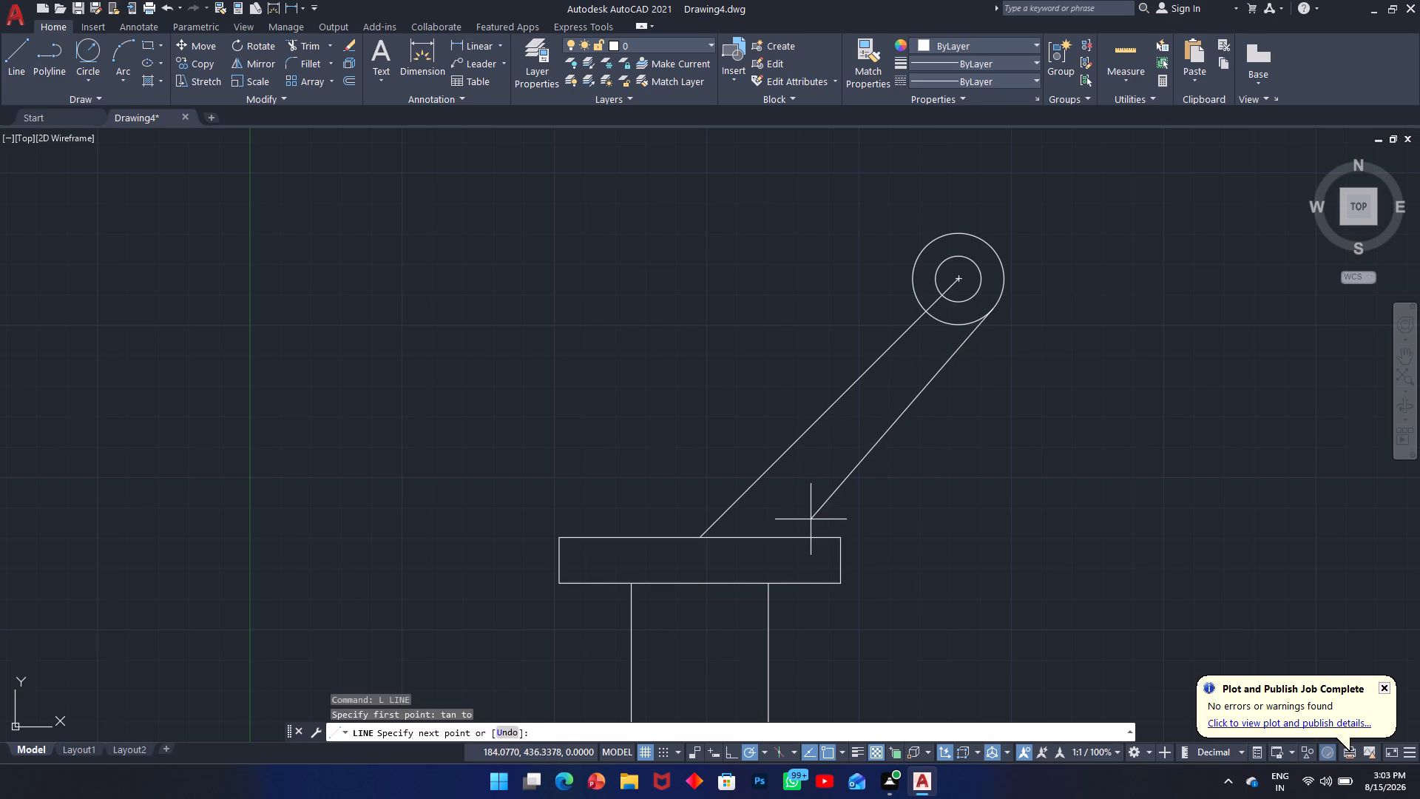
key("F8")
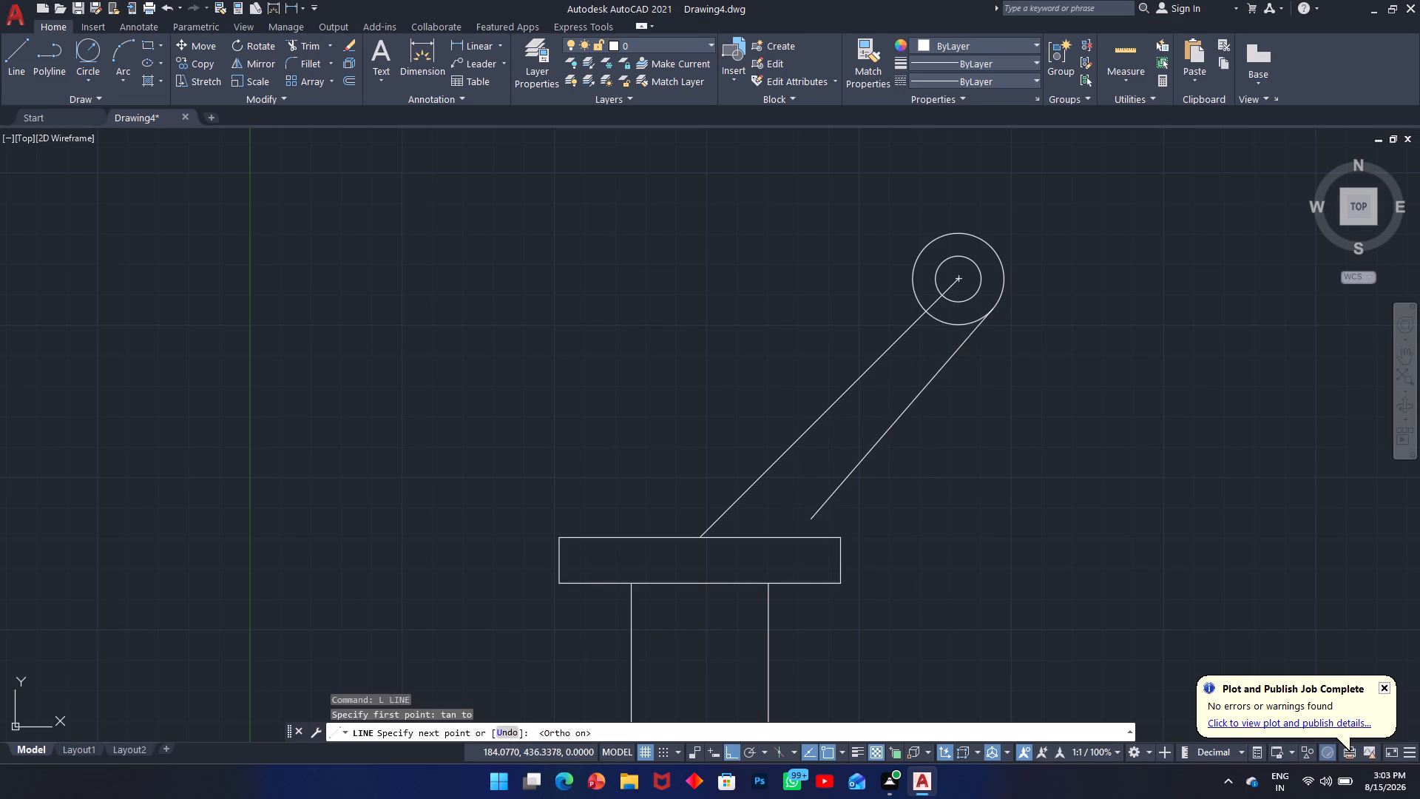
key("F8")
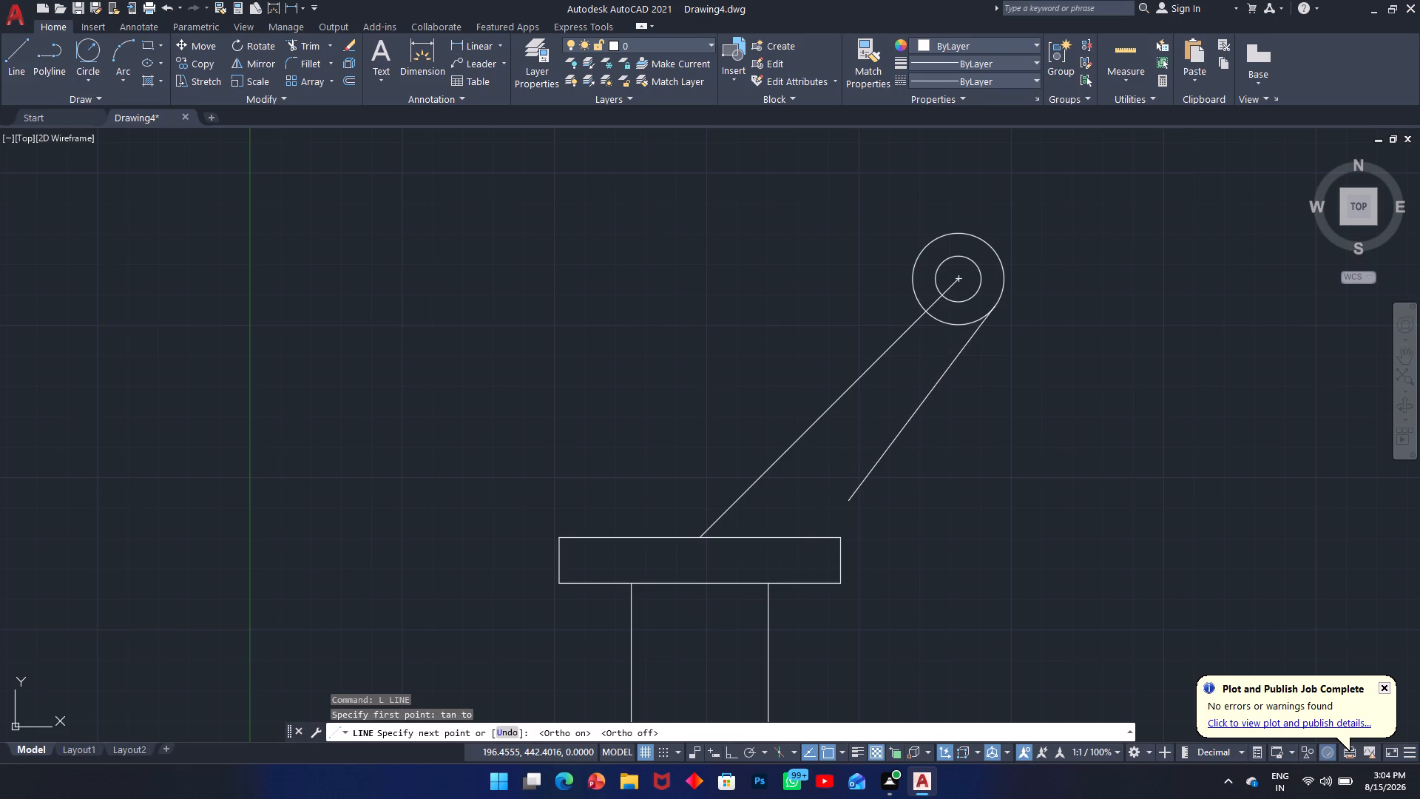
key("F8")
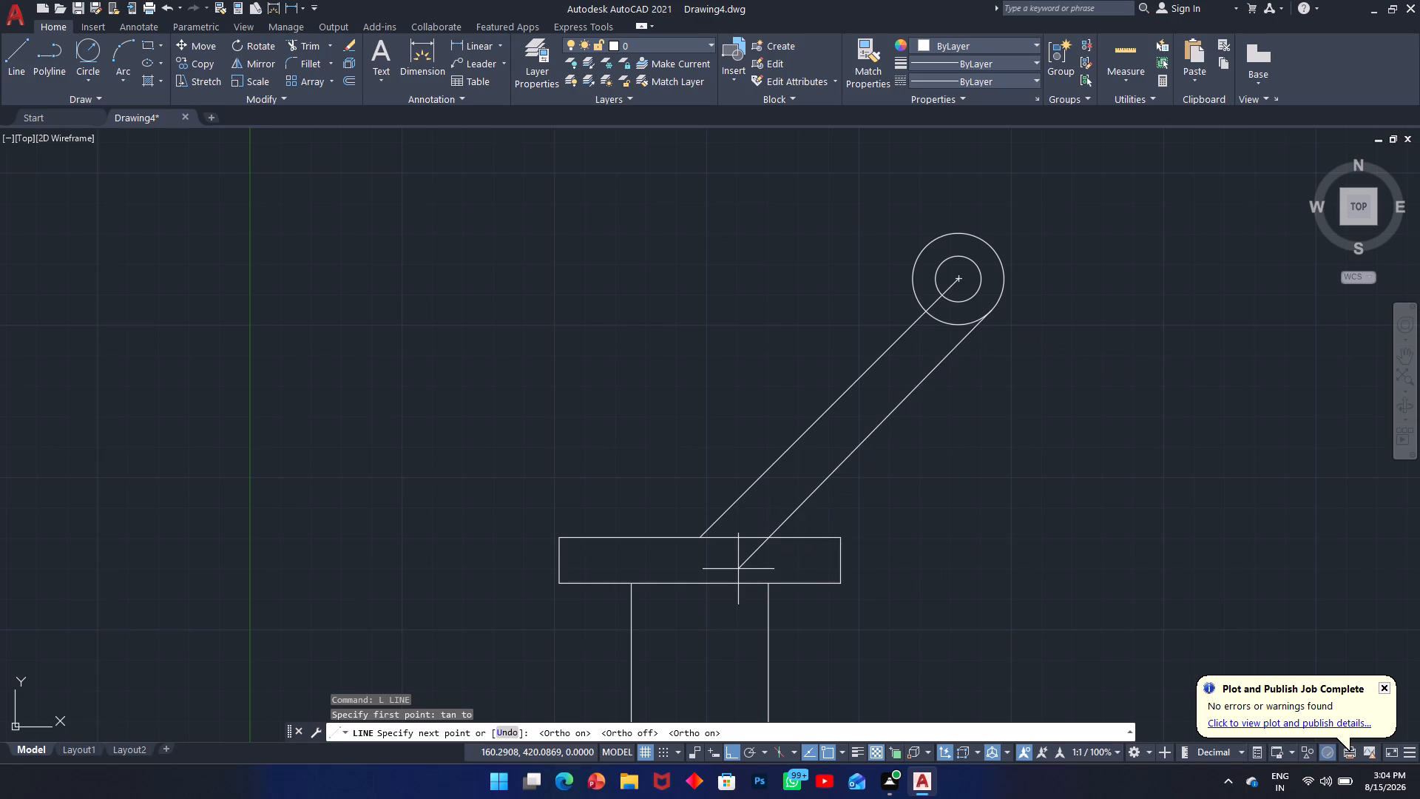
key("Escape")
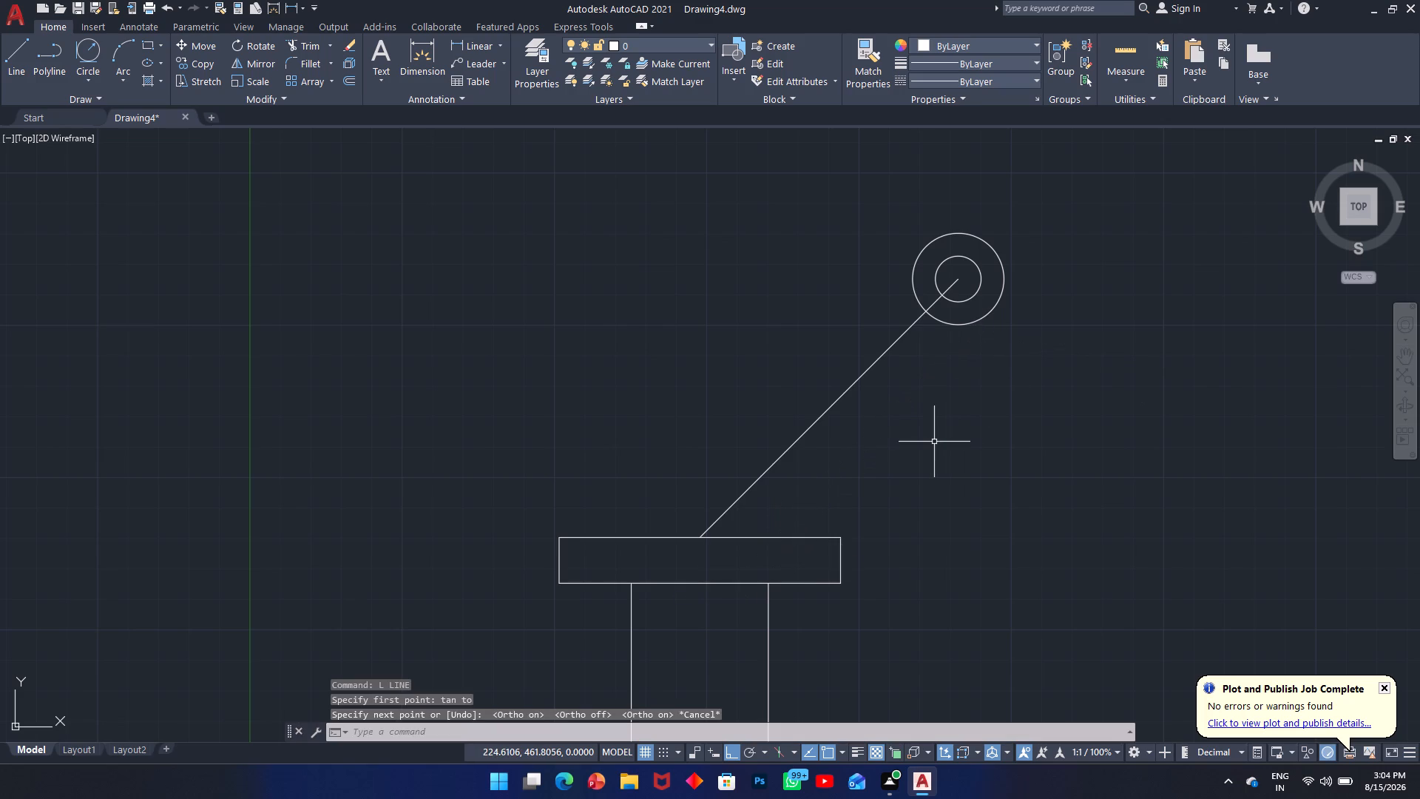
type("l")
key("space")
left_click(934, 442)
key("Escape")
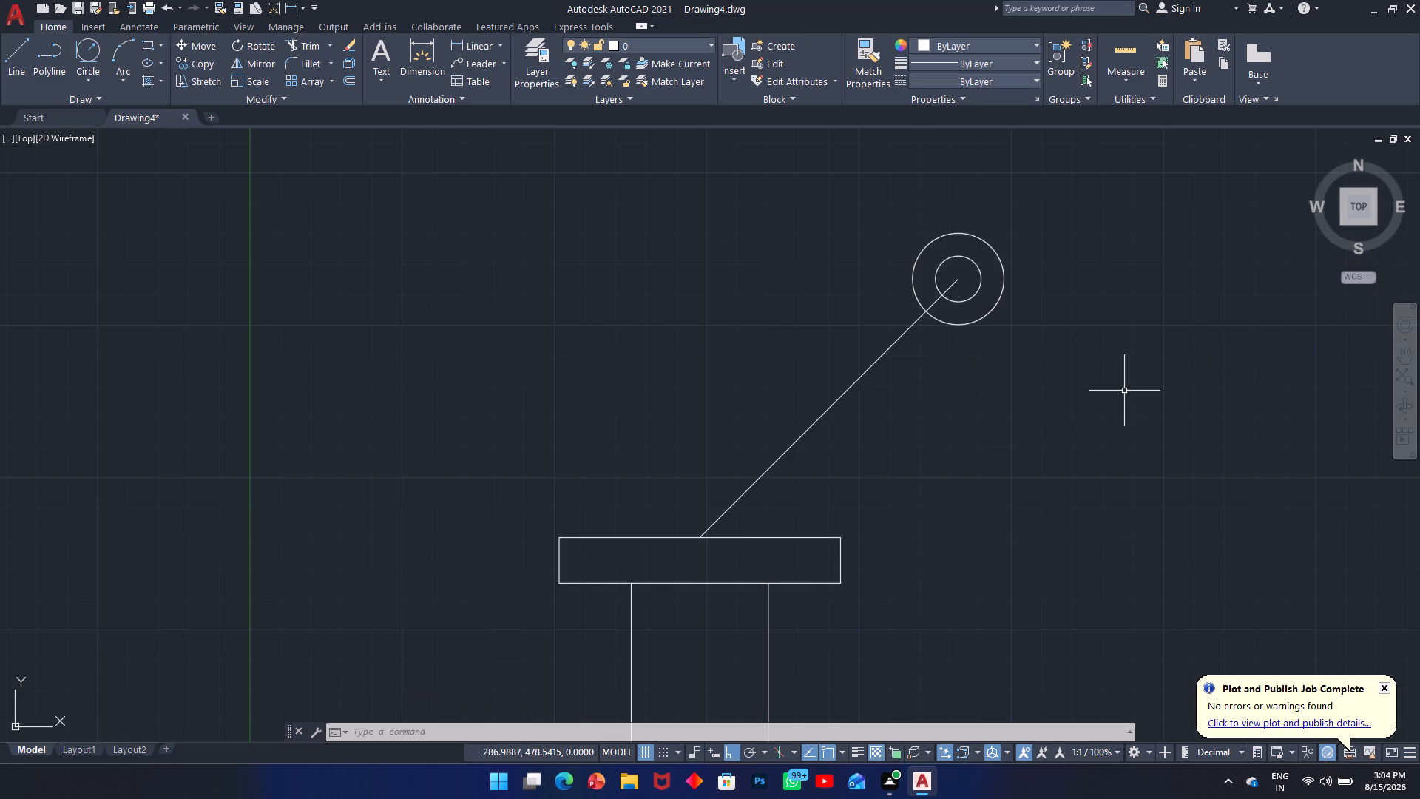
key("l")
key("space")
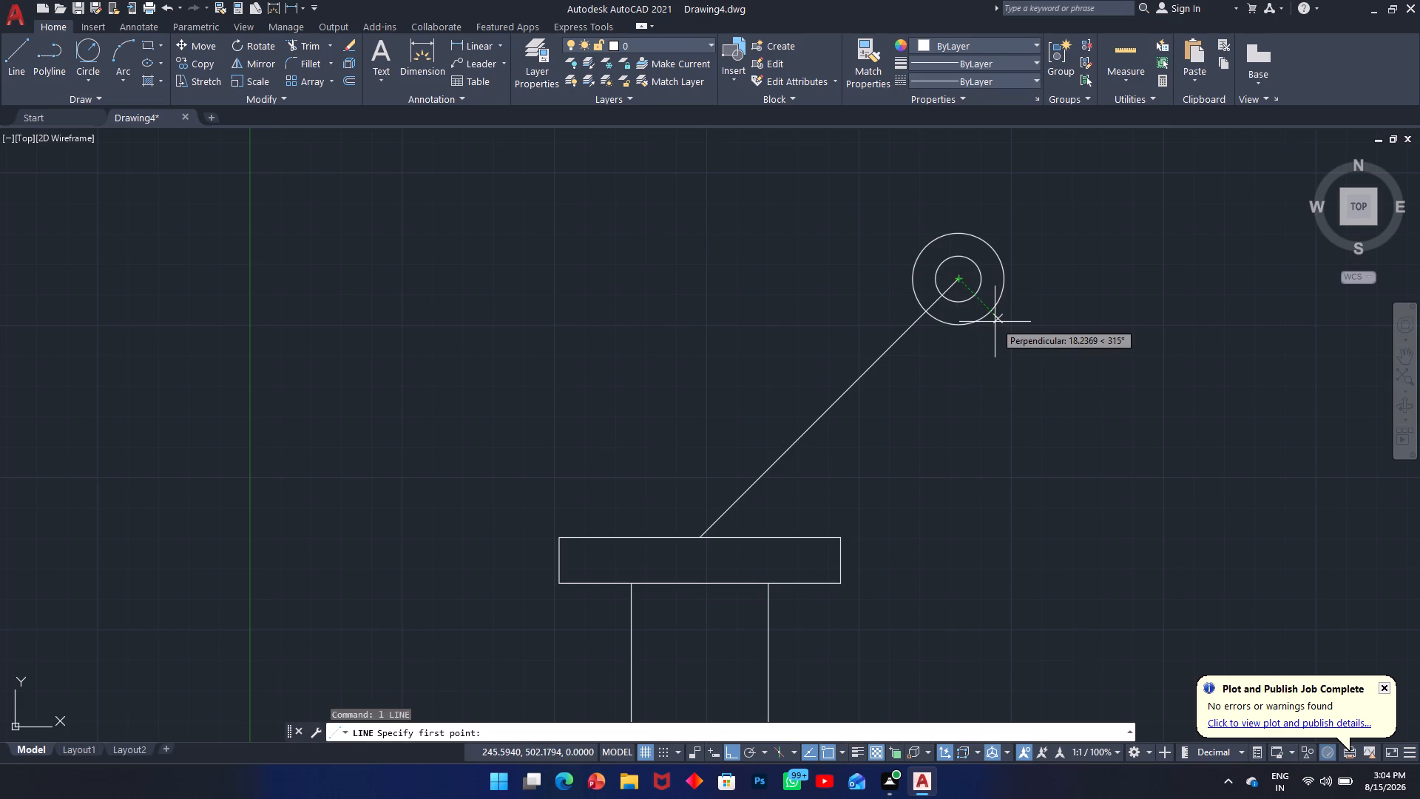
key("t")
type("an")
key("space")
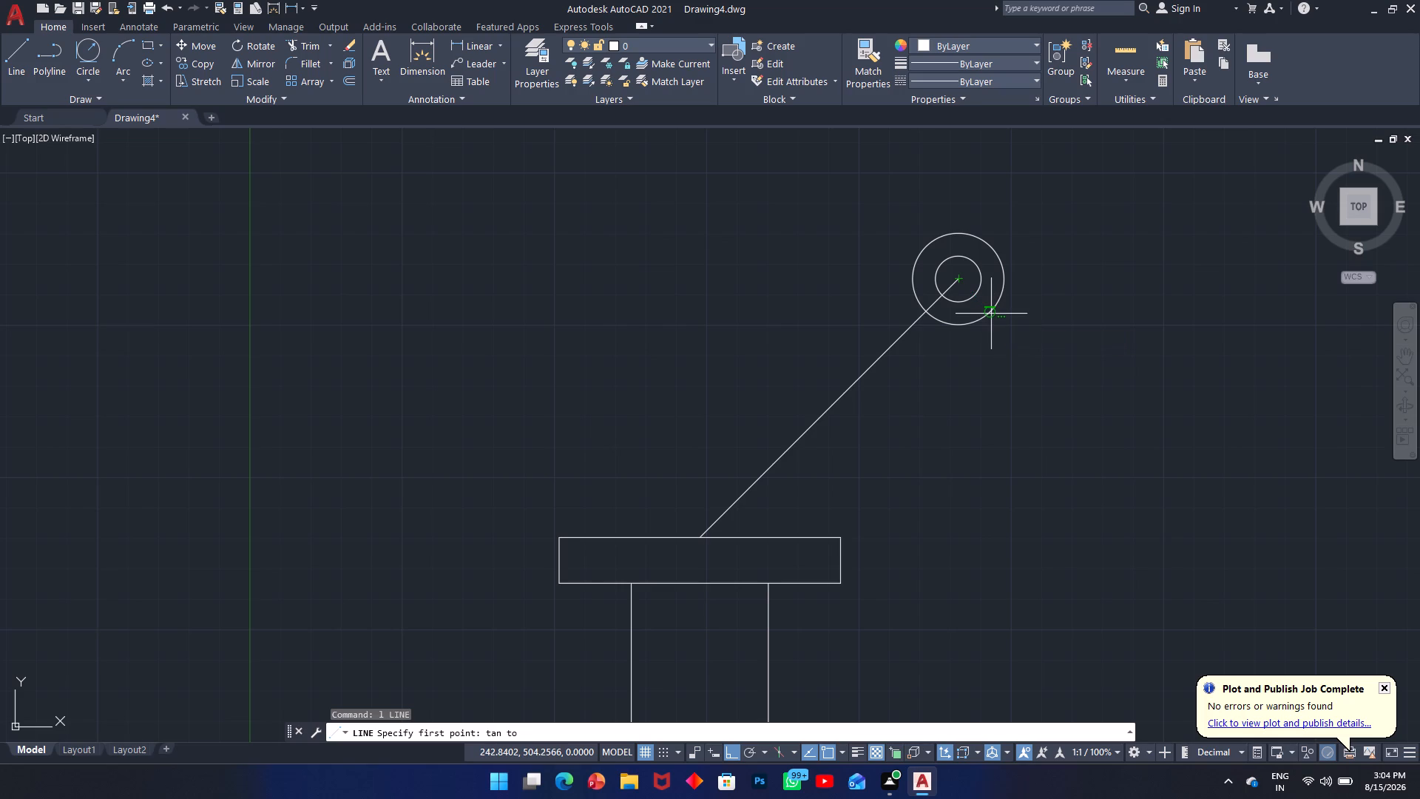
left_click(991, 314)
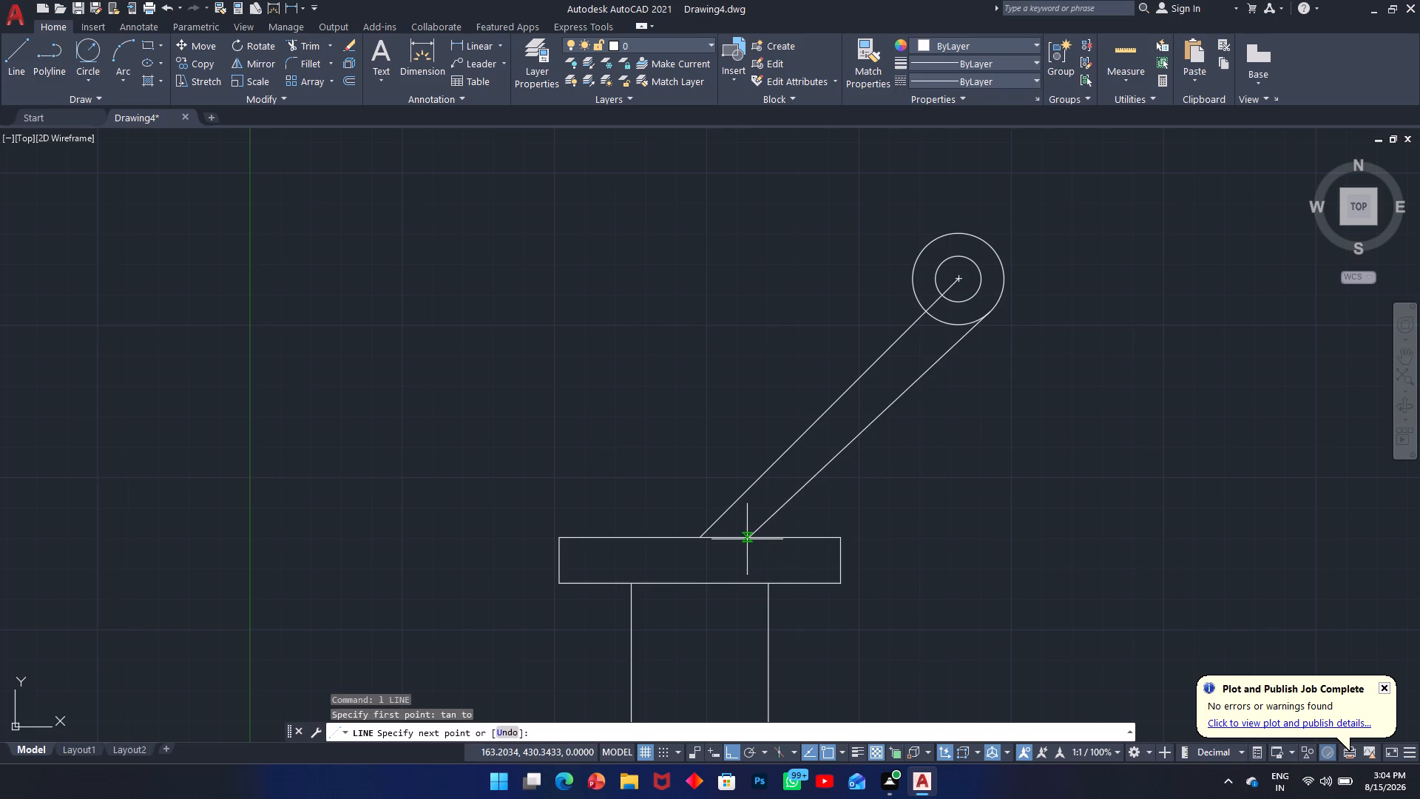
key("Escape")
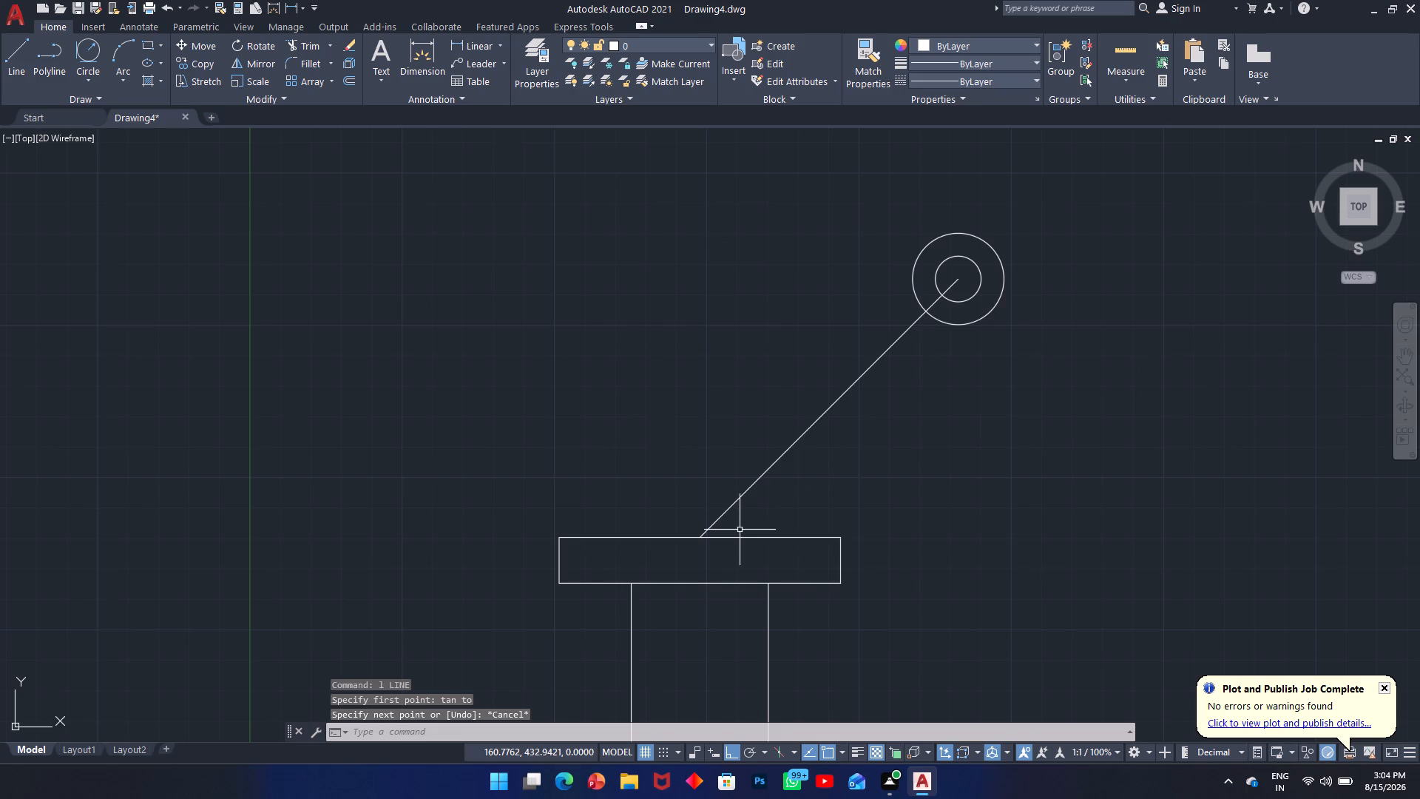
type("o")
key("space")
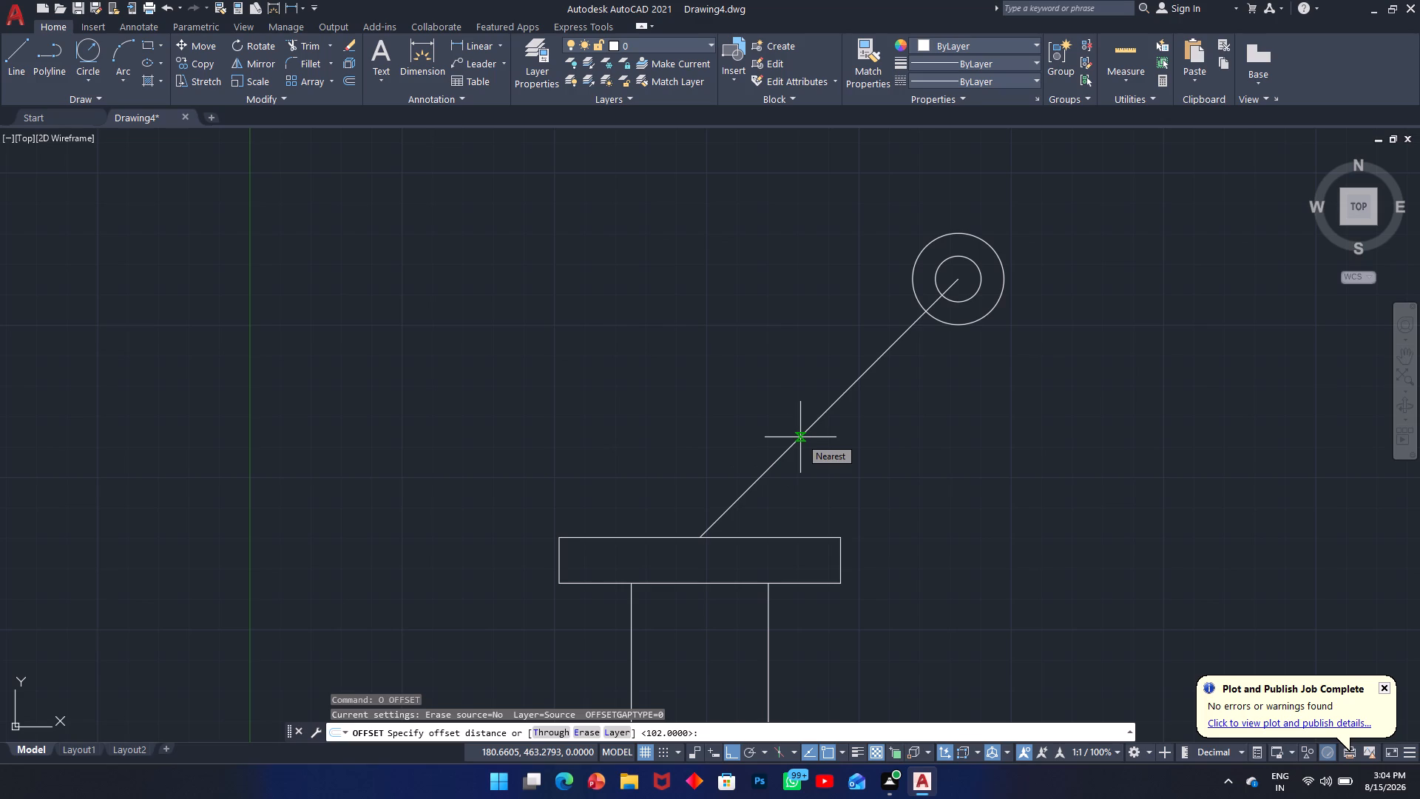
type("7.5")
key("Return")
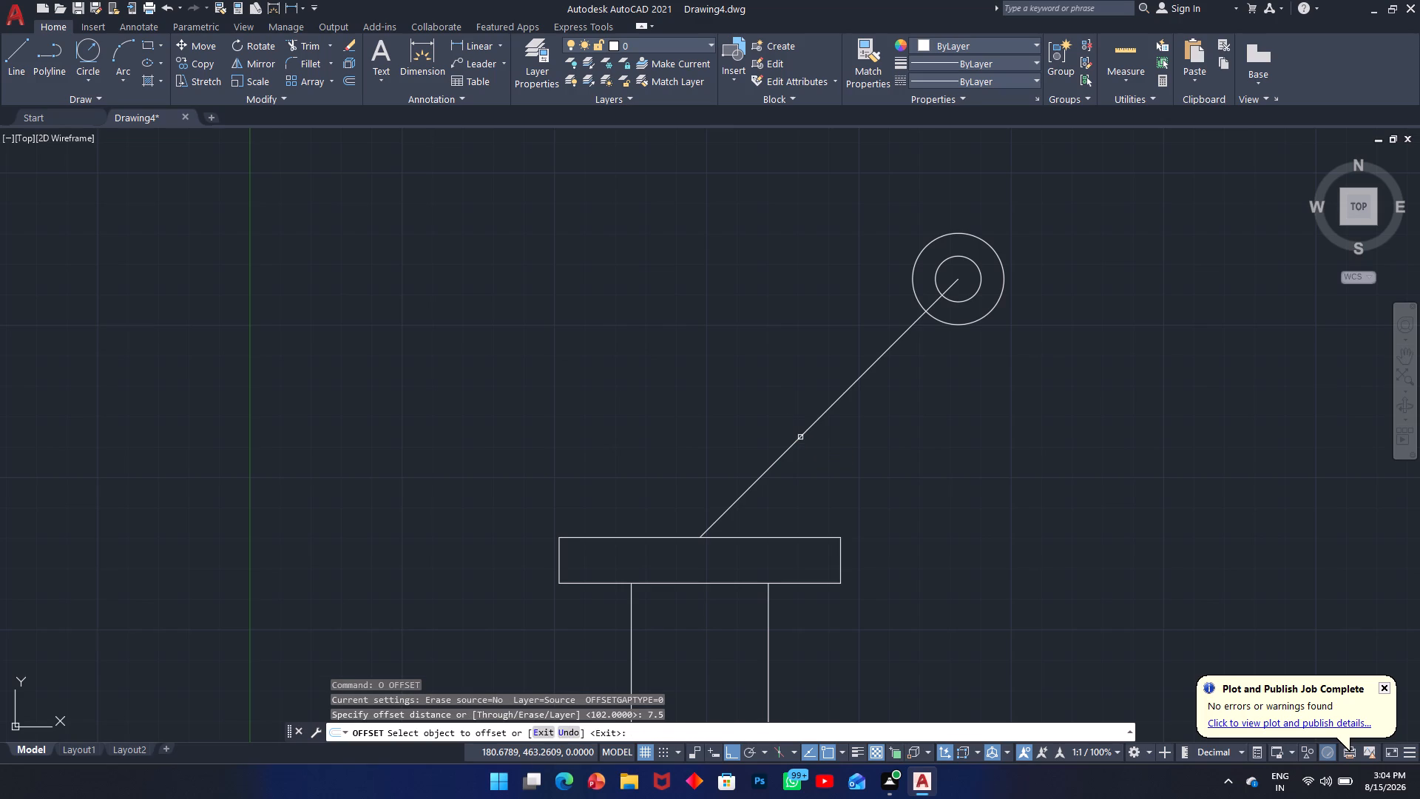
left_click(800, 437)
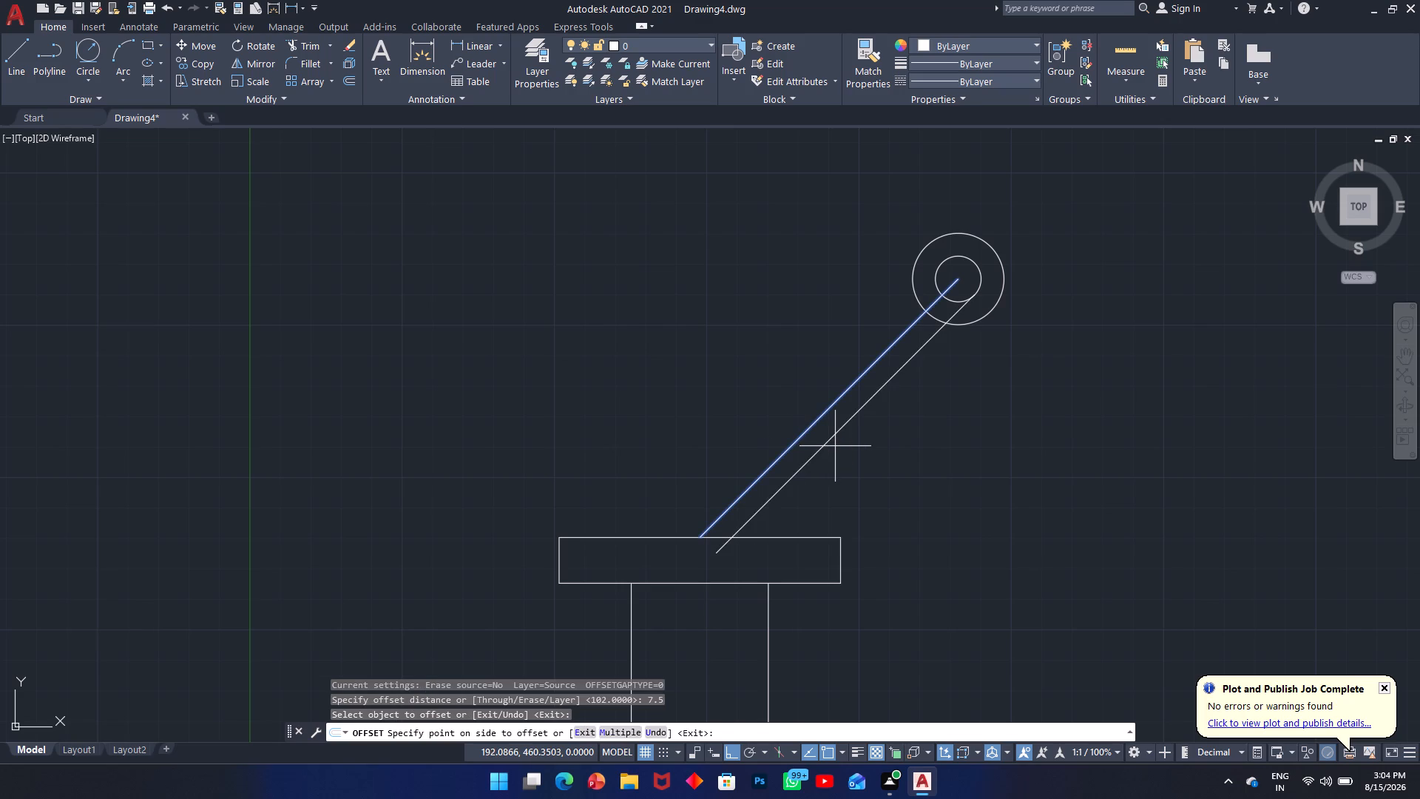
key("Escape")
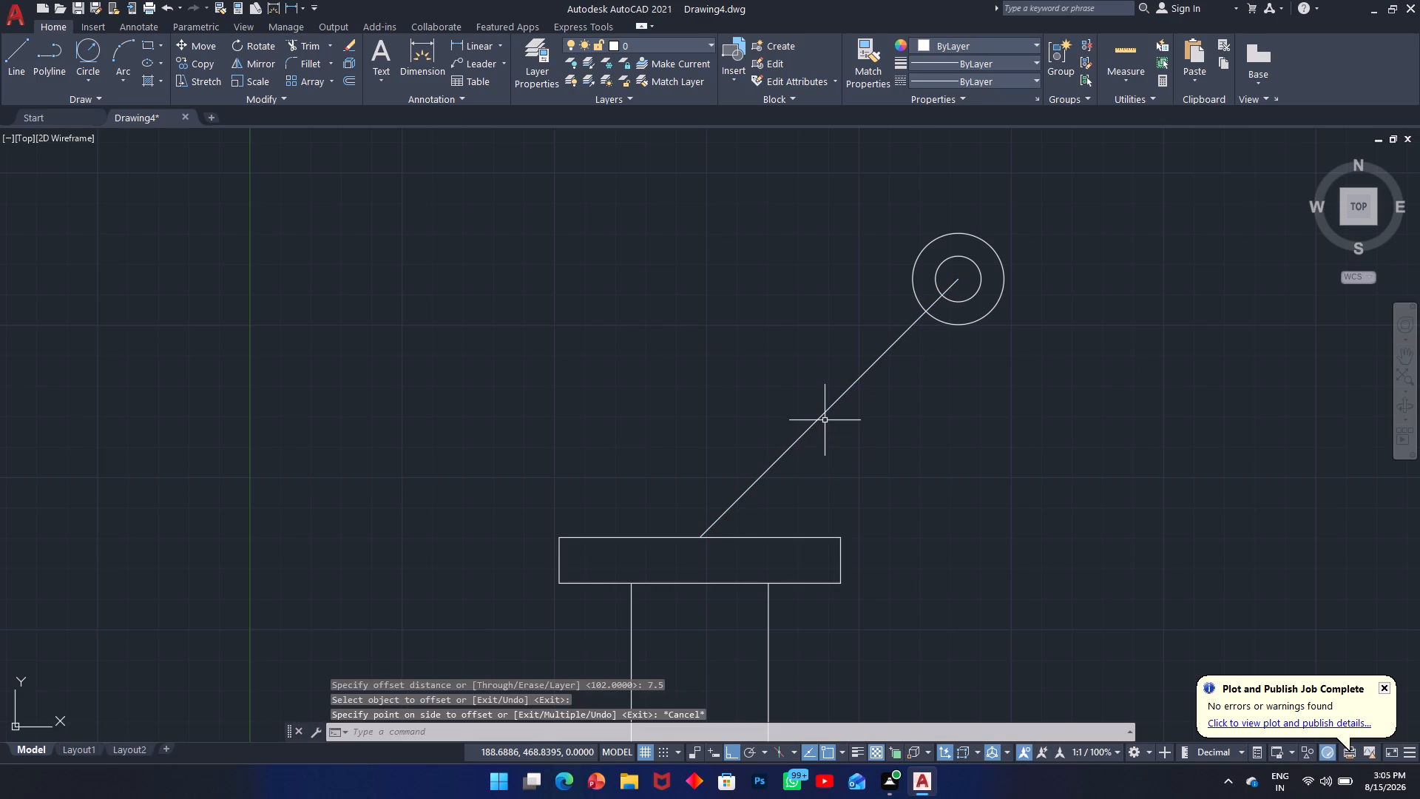
Offset the 45° line by 15 to both sides to form the edges of the upper arm.
key("space")
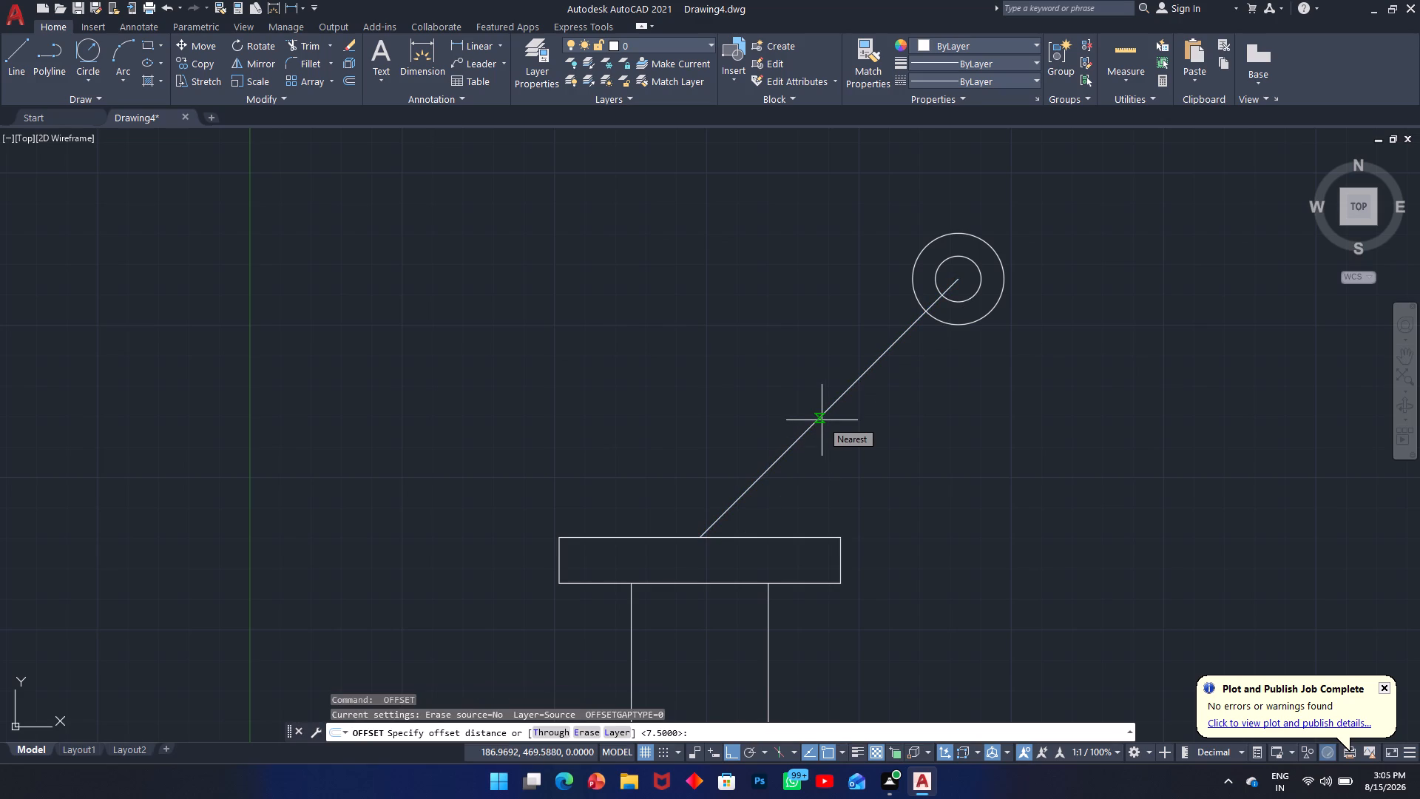
type("15")
key("Return")
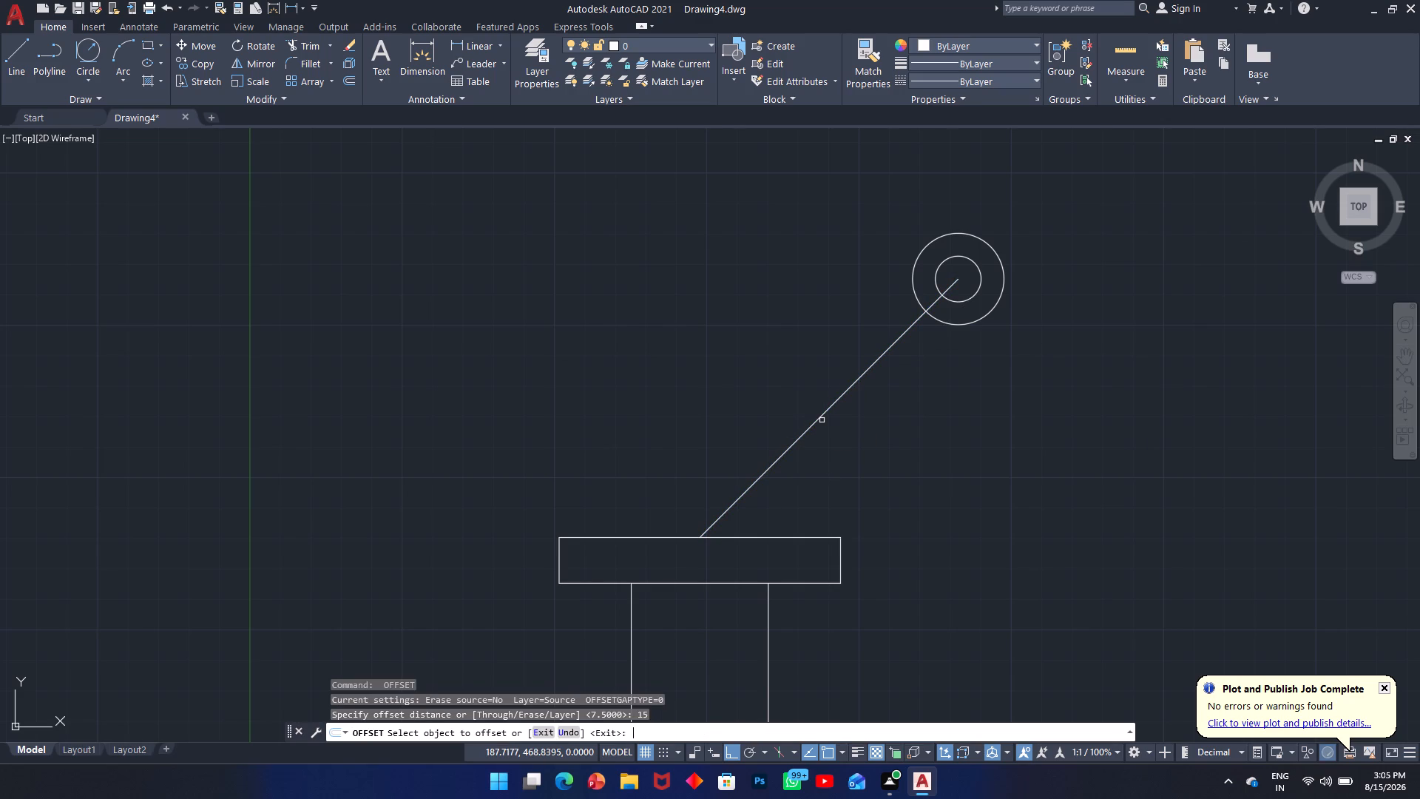
left_click(813, 424)
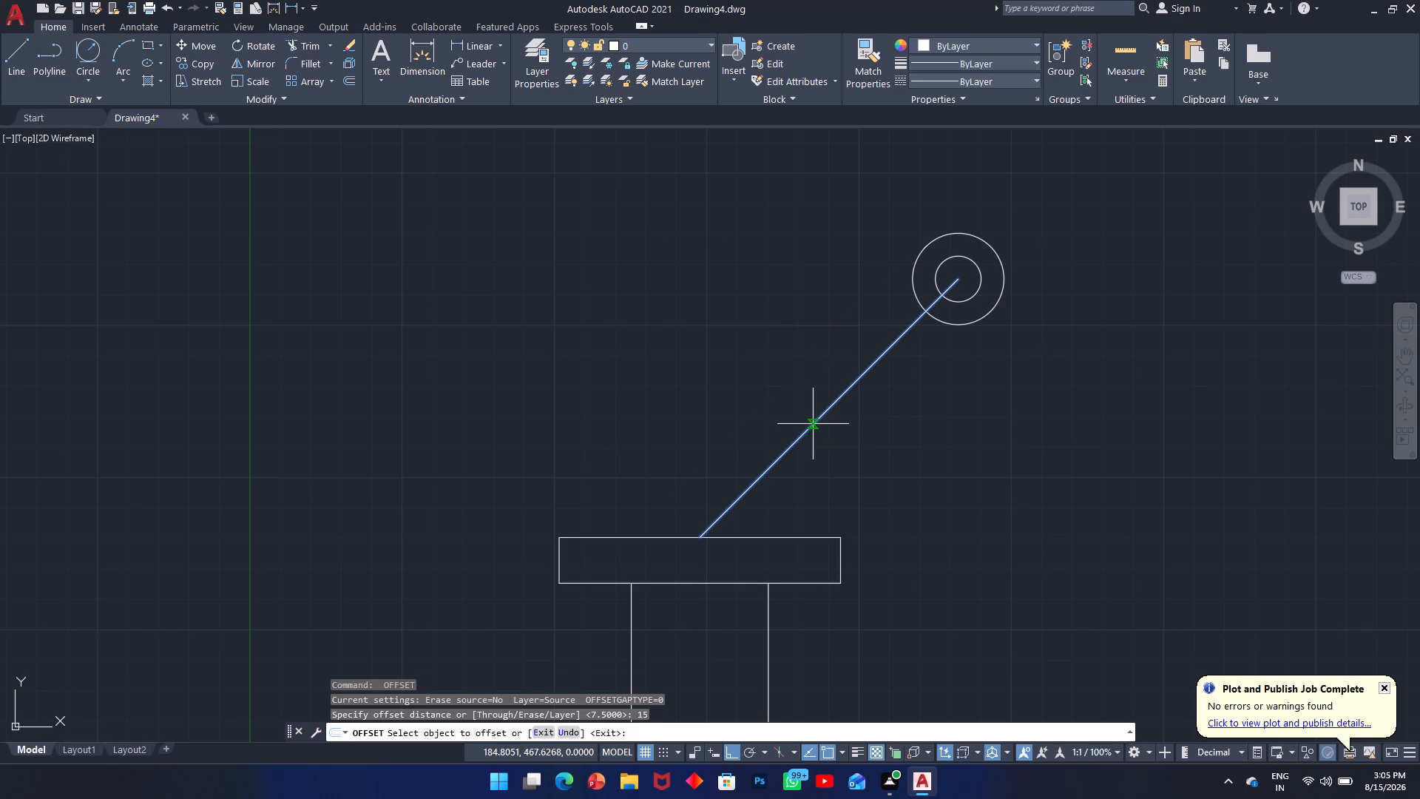
left_click(822, 425)
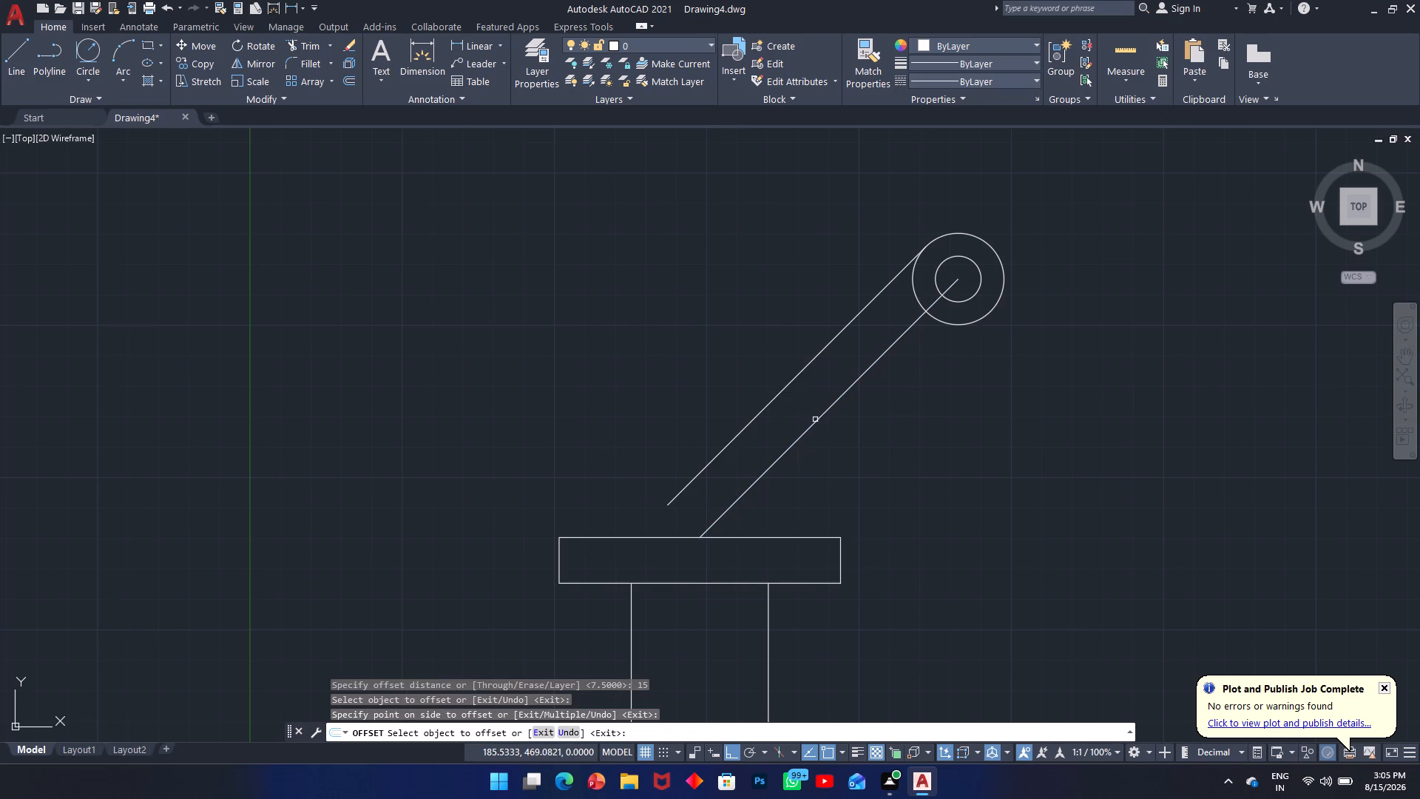
left_click(815, 419)
left_click(839, 433)
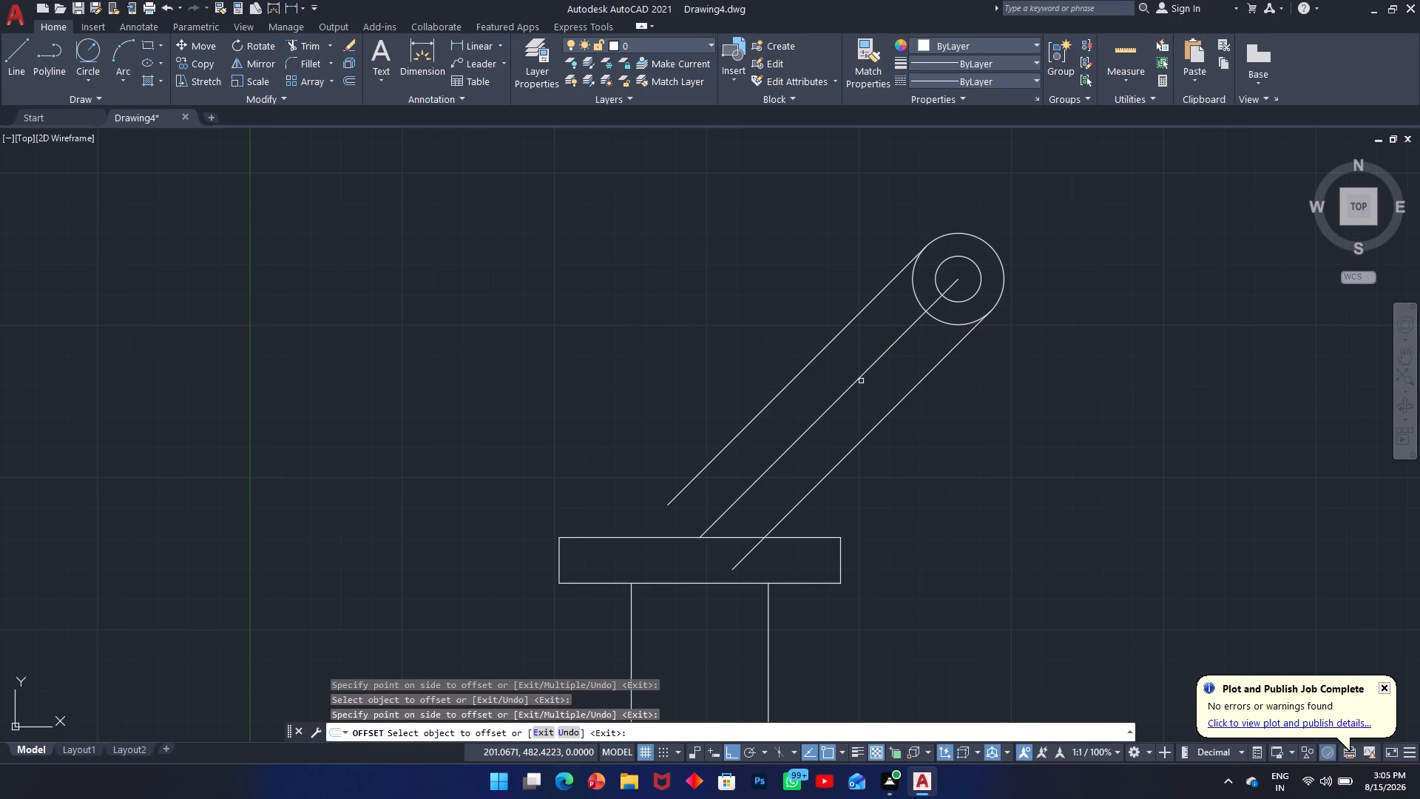
key("Escape")
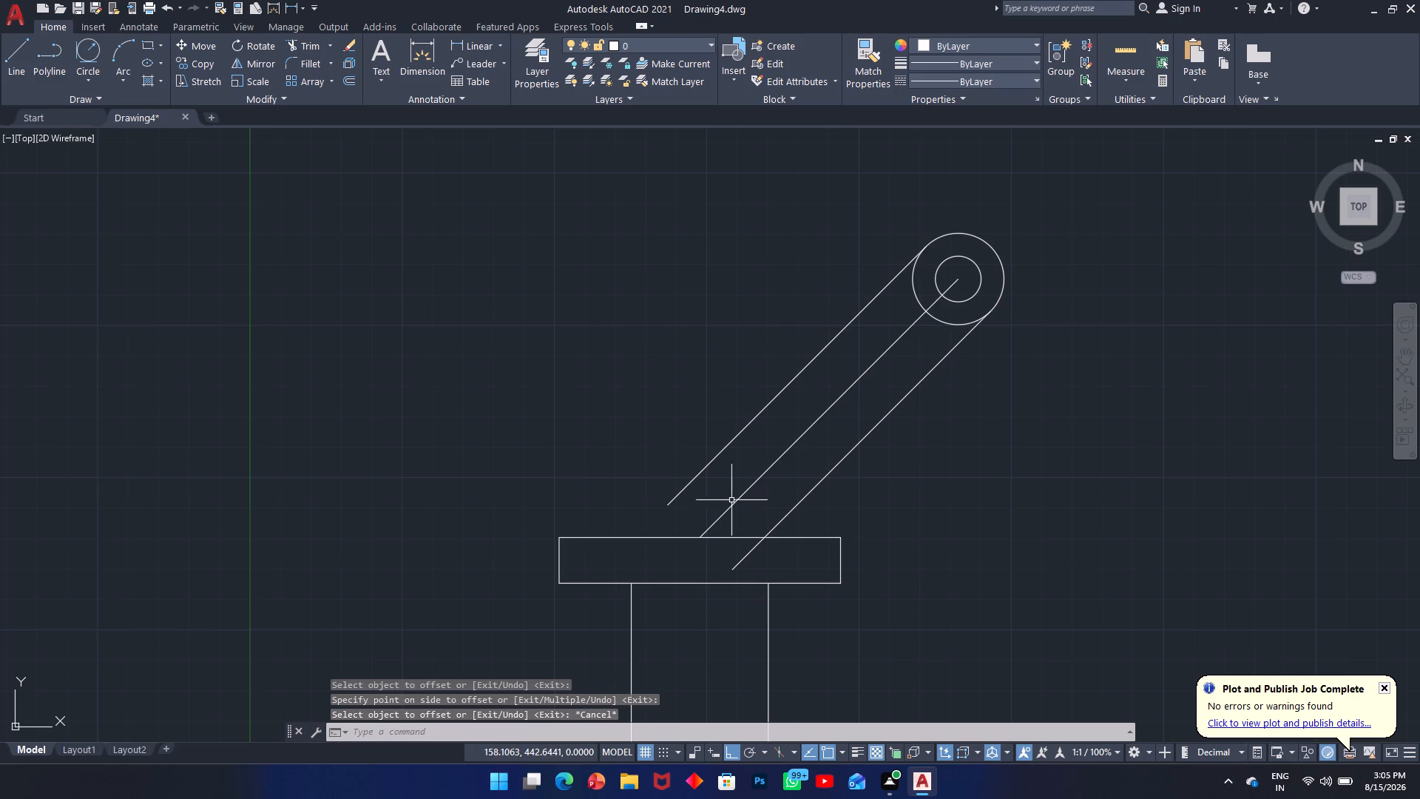
Check the angle between the head's top edge and the arm's lower-right edge with a trial angular dimension.
type("dan")
key("space")
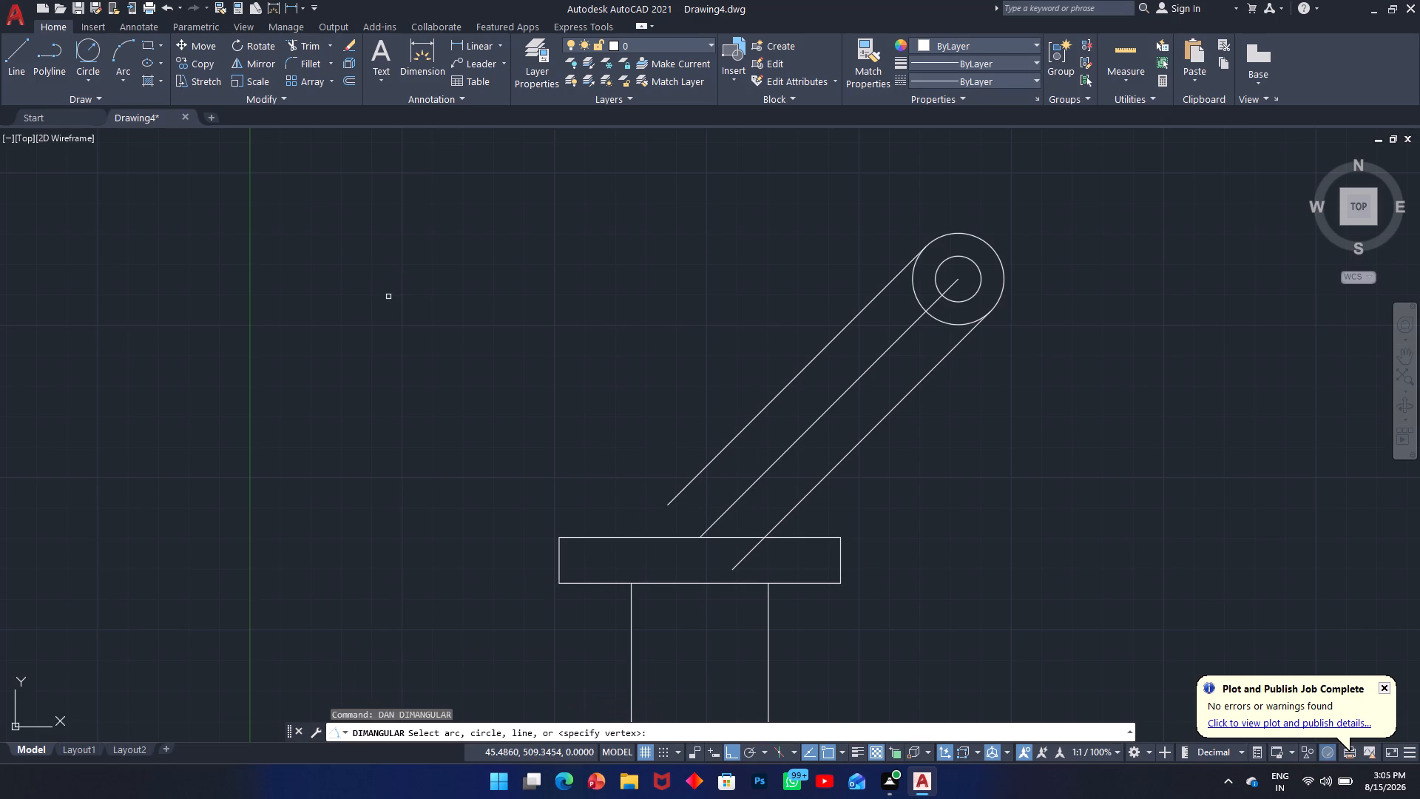
left_click(825, 538)
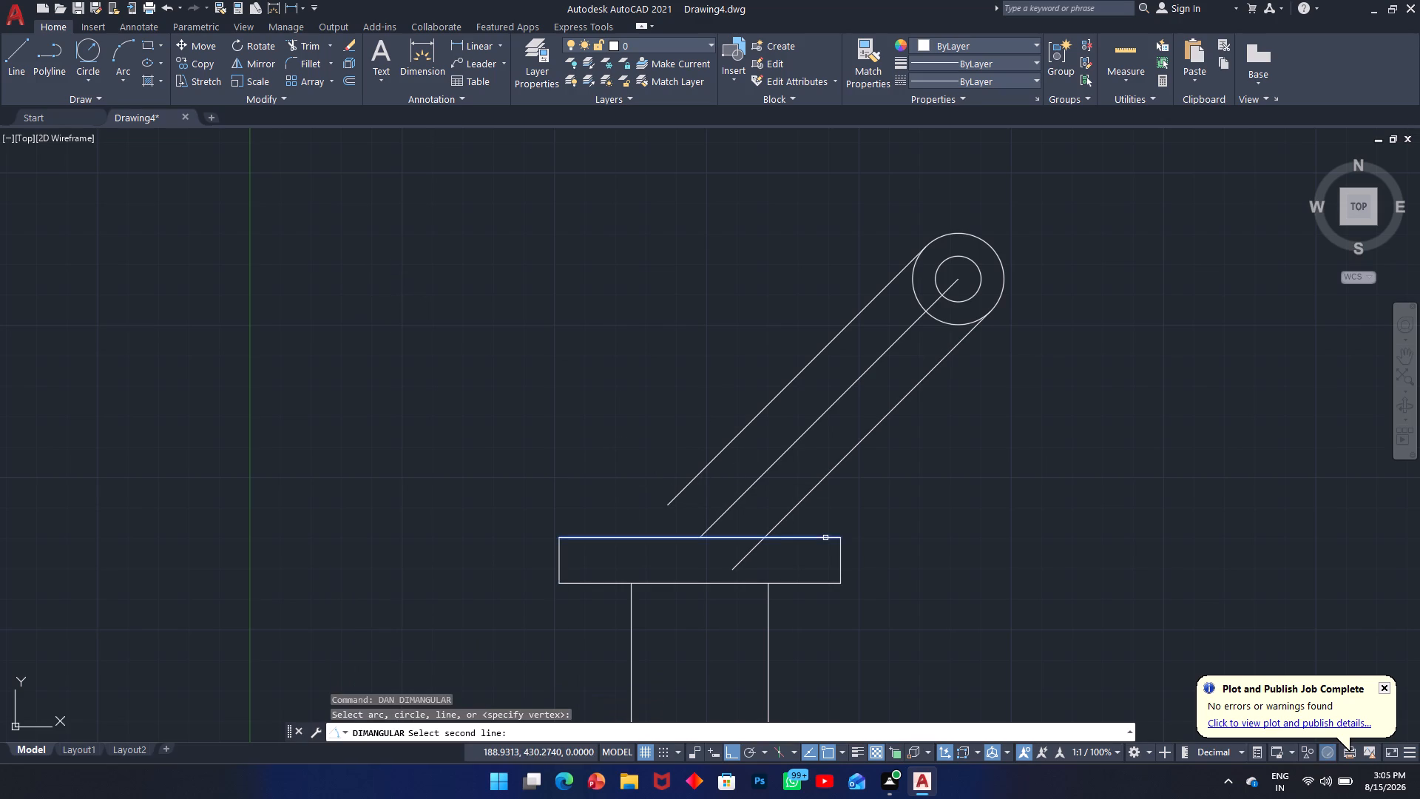
left_click(820, 484)
key("Escape")
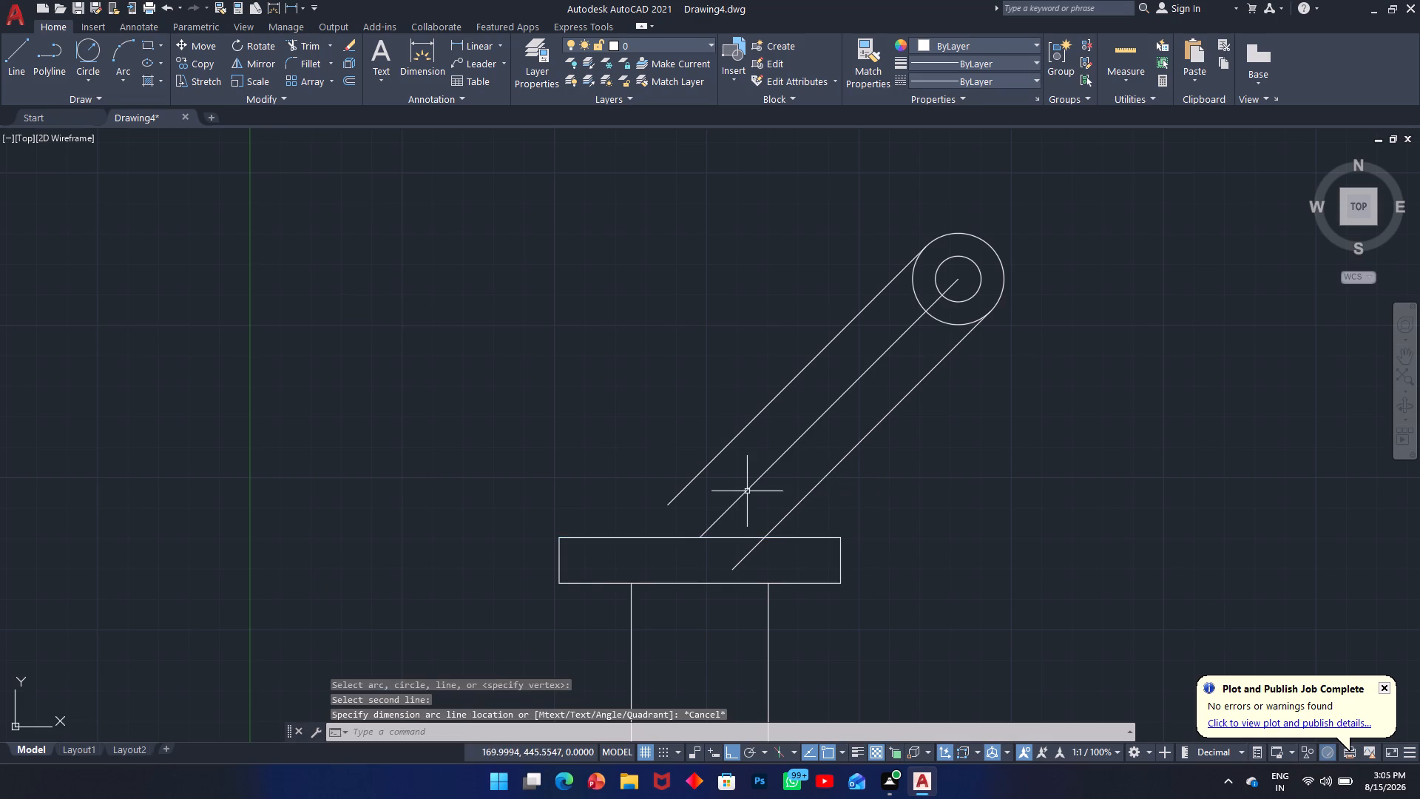
Extend the arm's upper-left edge down to the head's top edge.
type("ex")
key("space")
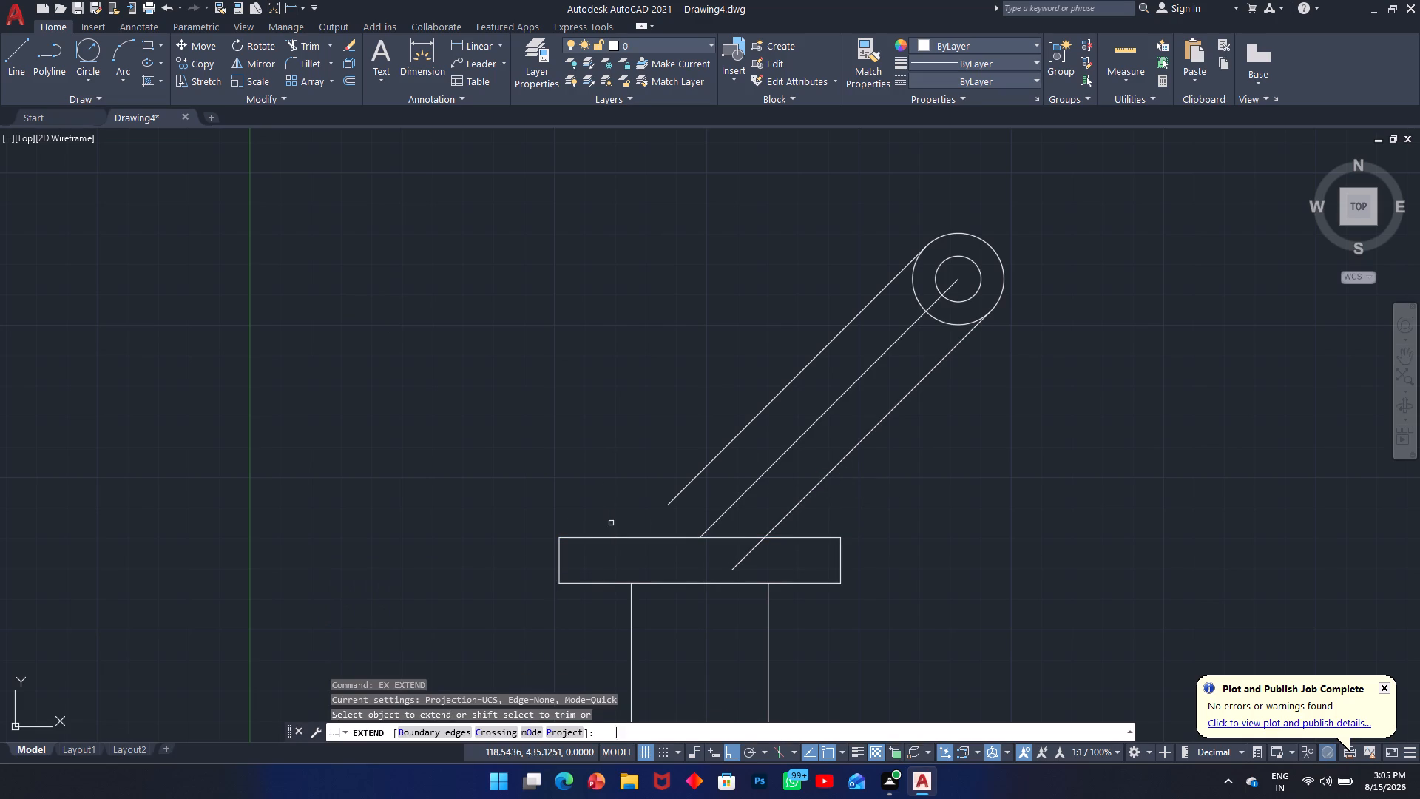
left_click(675, 499)
key("Escape")
Trim the part of the arm's lower-right edge that runs inside the head, back to the head's top edge.
key("t")
type("r")
key("space")
left_click(709, 564)
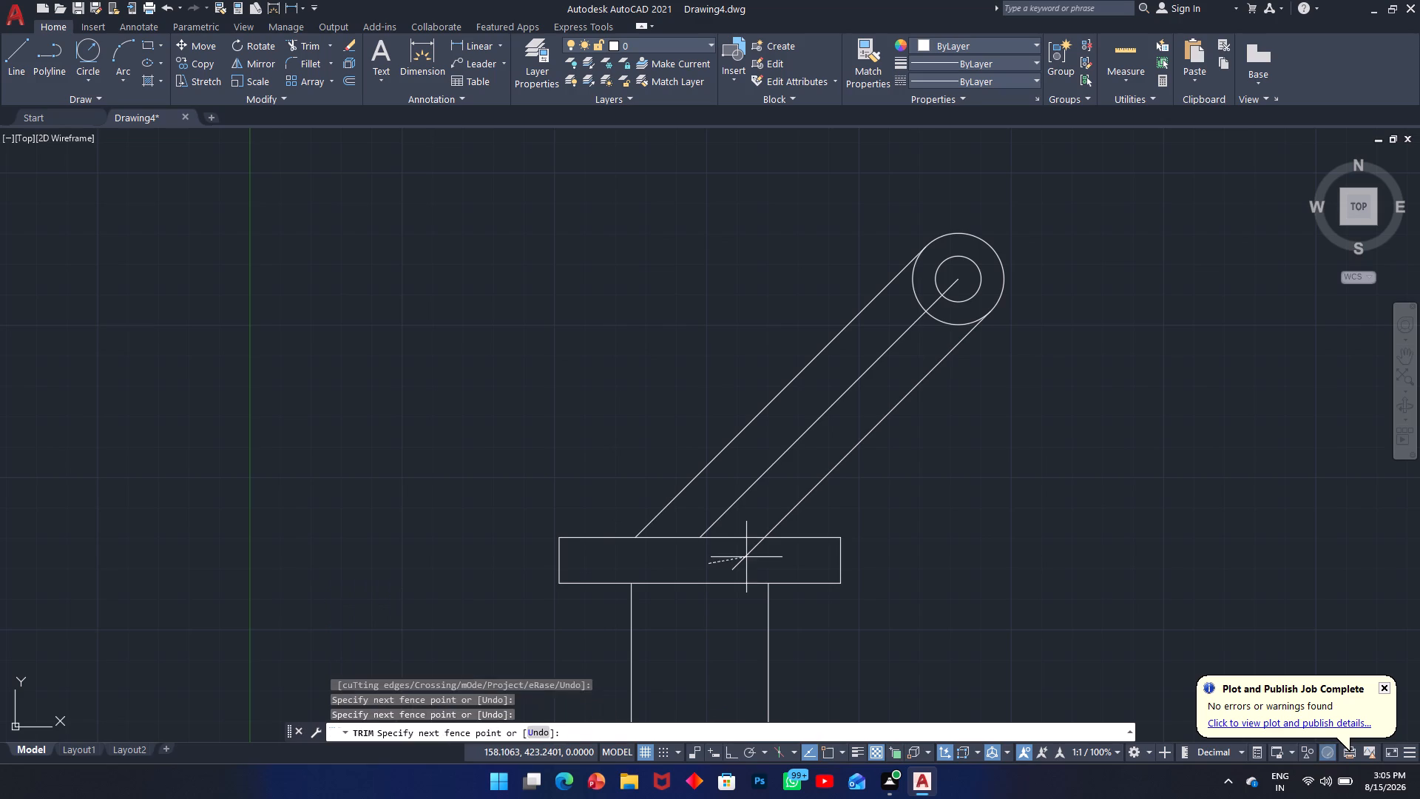
left_click(756, 557)
left_click(748, 459)
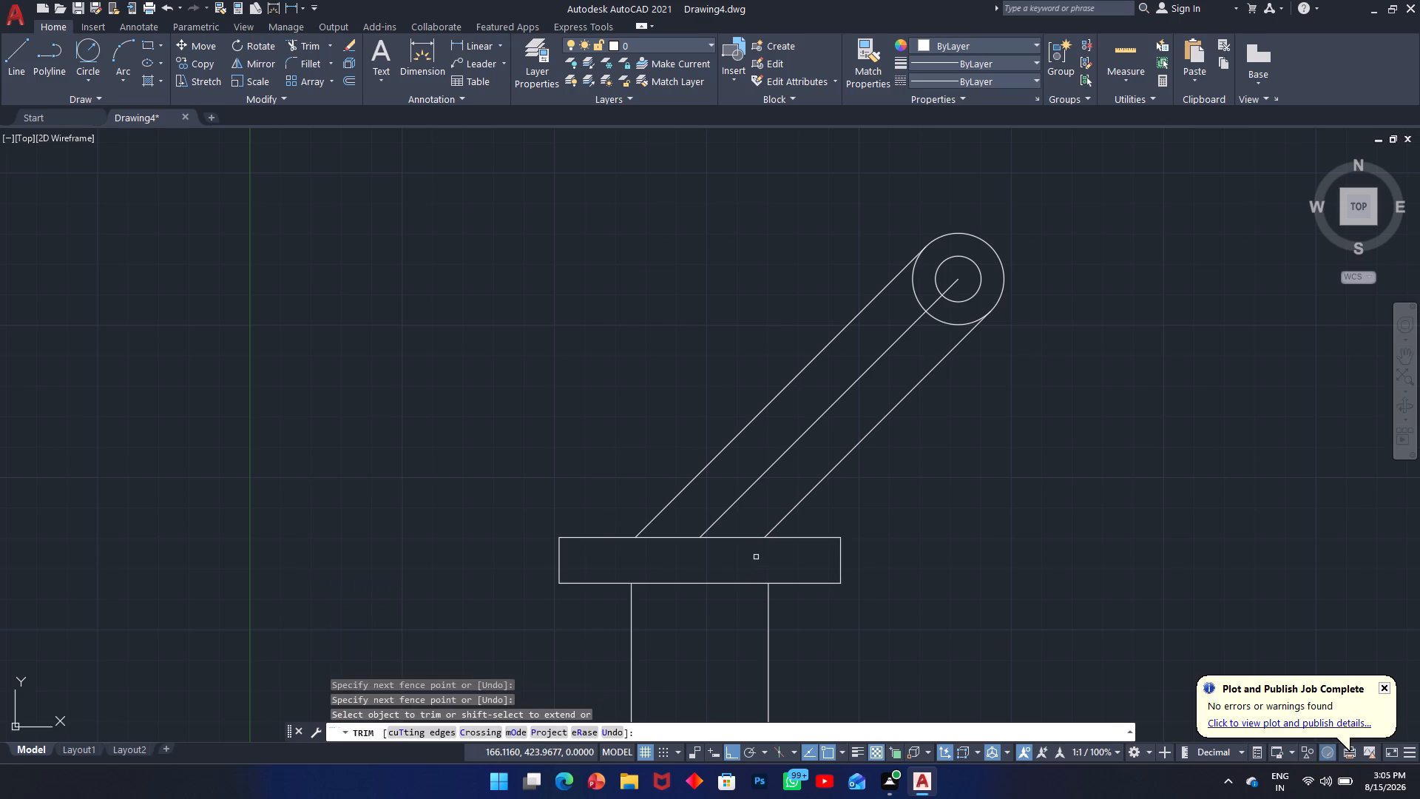
key("Escape")
Delete the 45° centre line between the two edges of the upper arm.
left_click(757, 476)
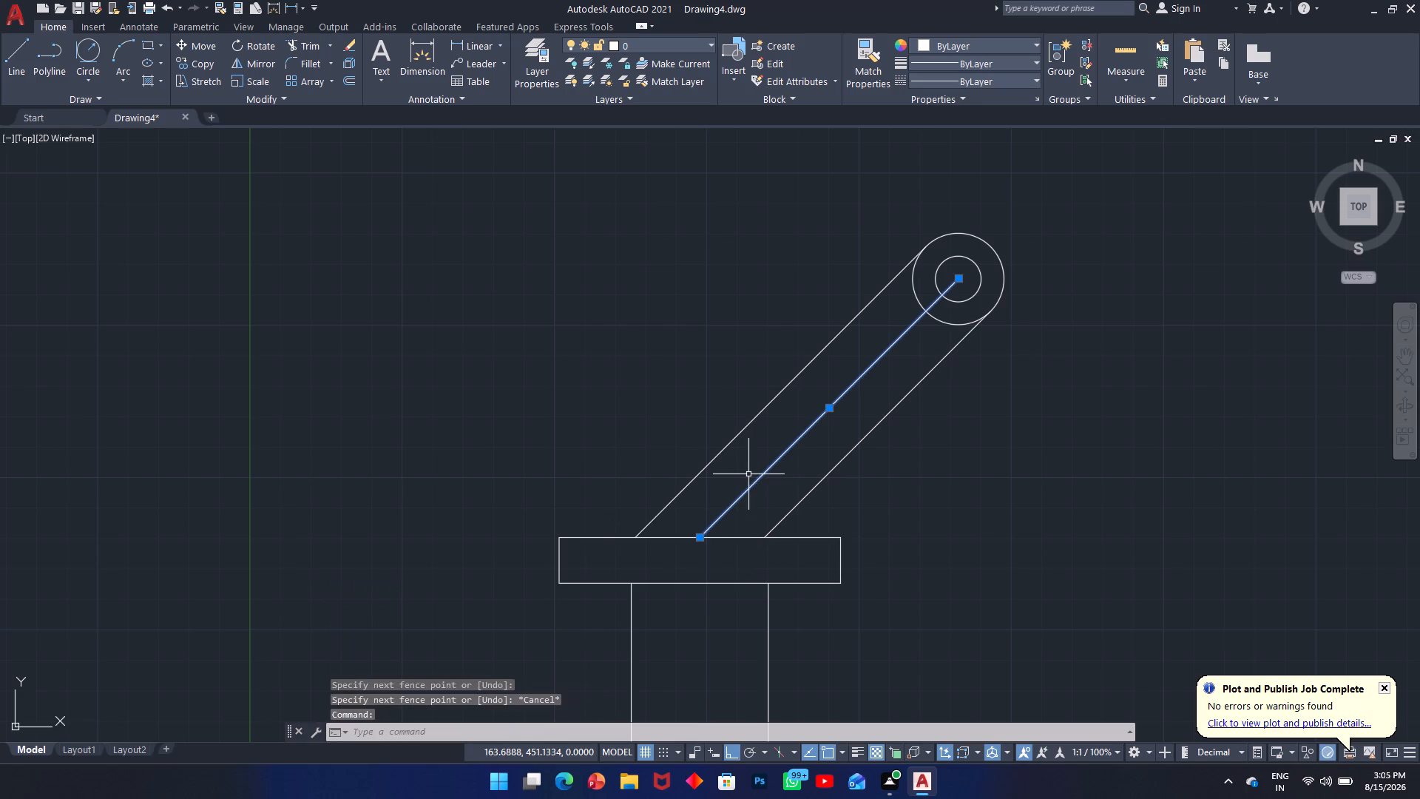
key("Delete")
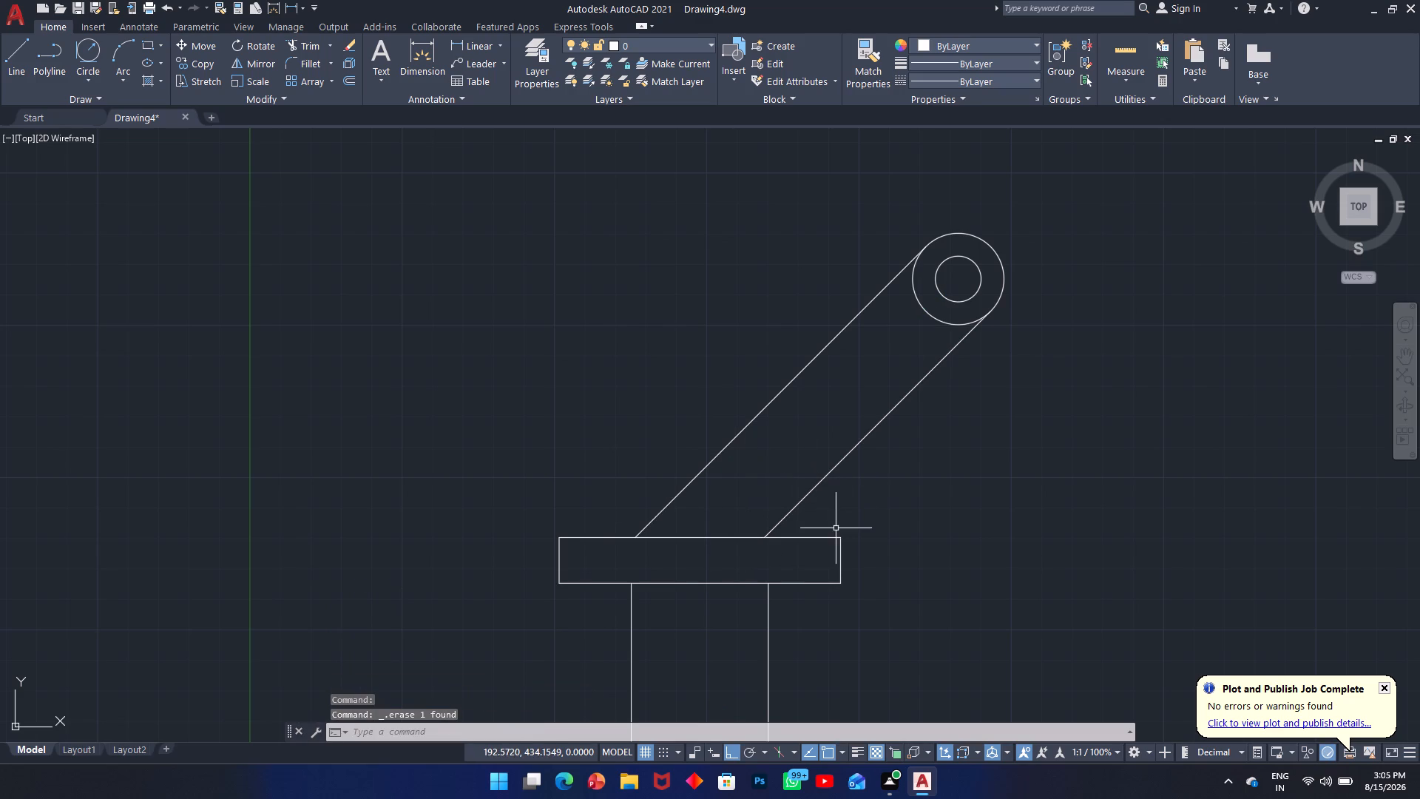
Check the distance between the two inner vertical lines of the lower block with a trial dimension at its bottom edge.
scroll(834, 530, "down", 3)
middle_click_drag(836, 604, 740, 341)
scroll(728, 374, "up", 1)
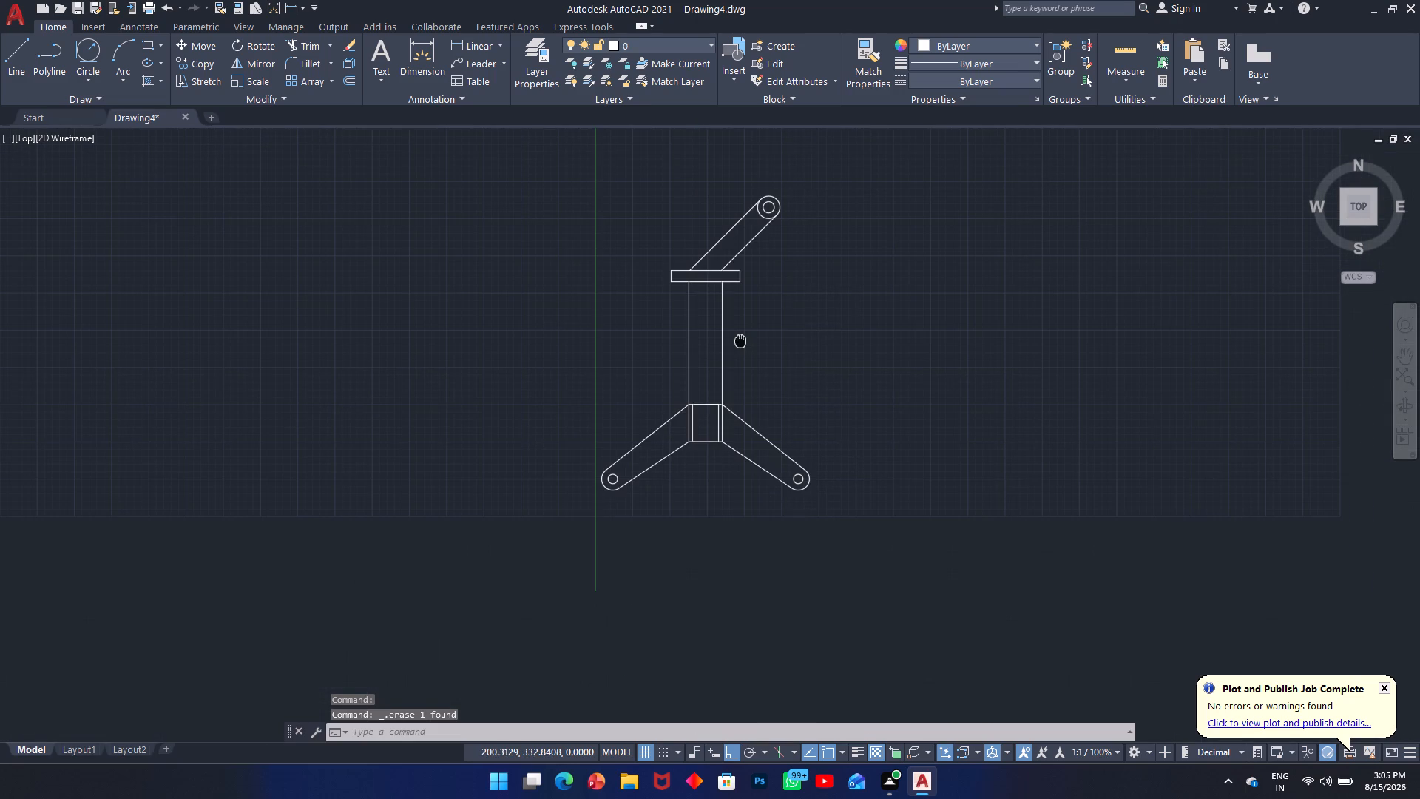
scroll(674, 362, "up", 1)
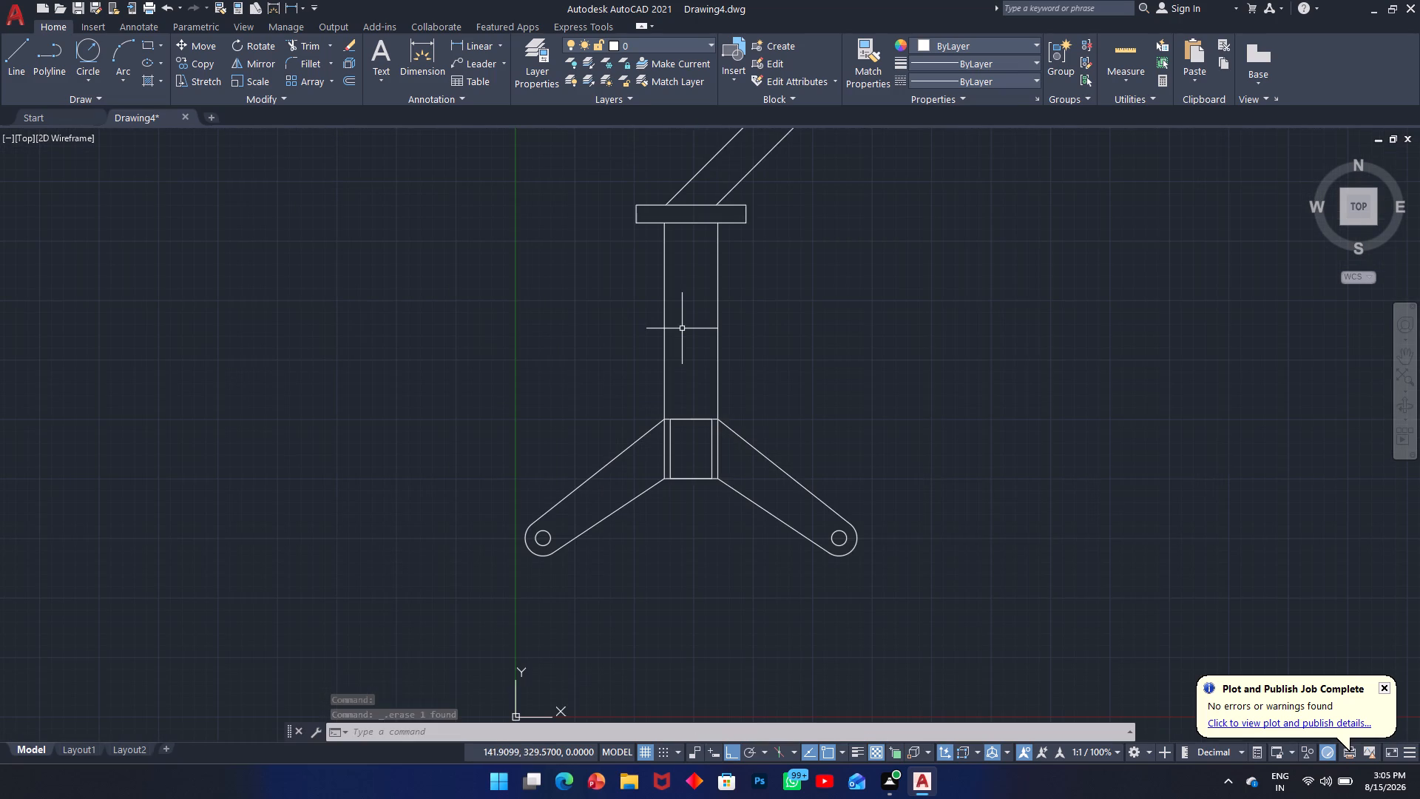
middle_click_drag(679, 382, 703, 517)
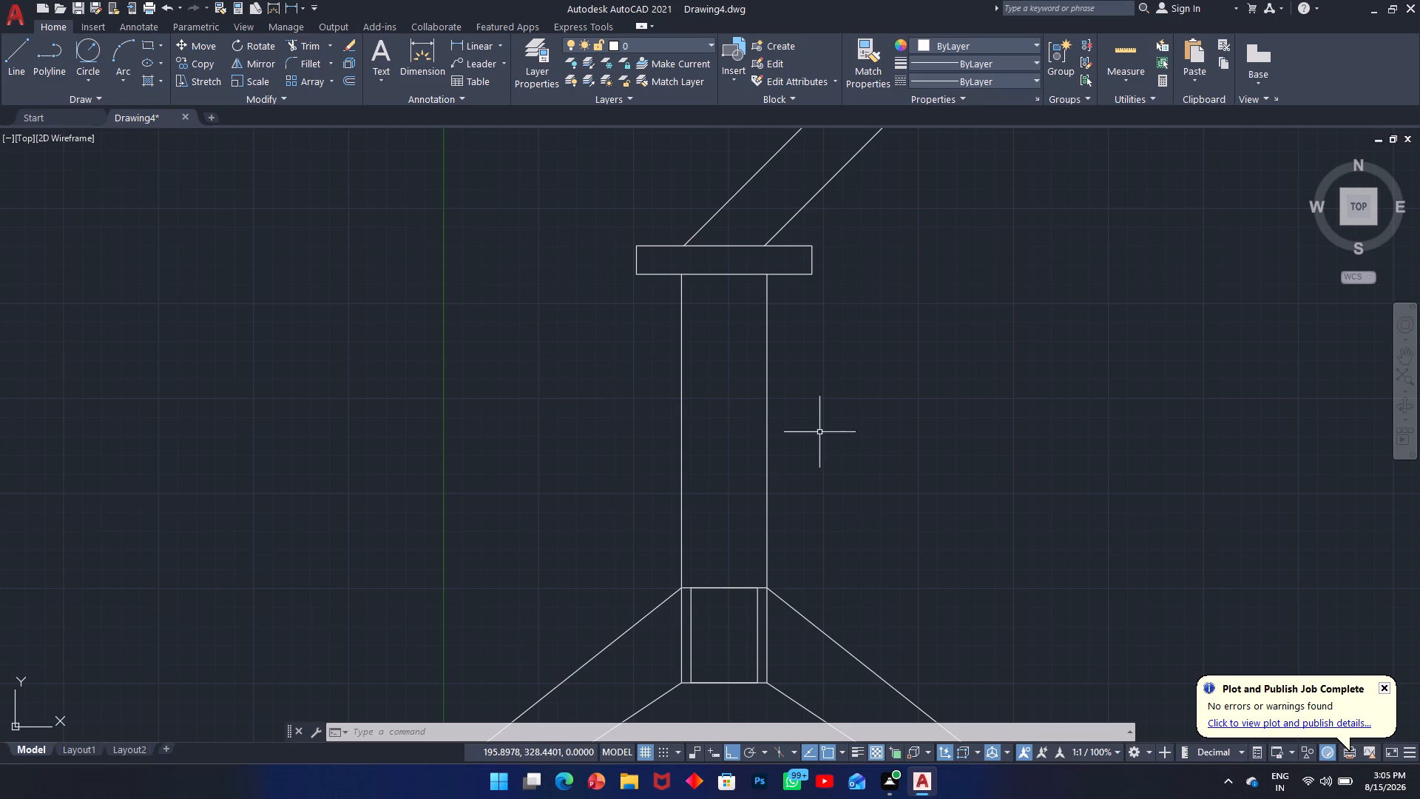
type("dim")
key("space")
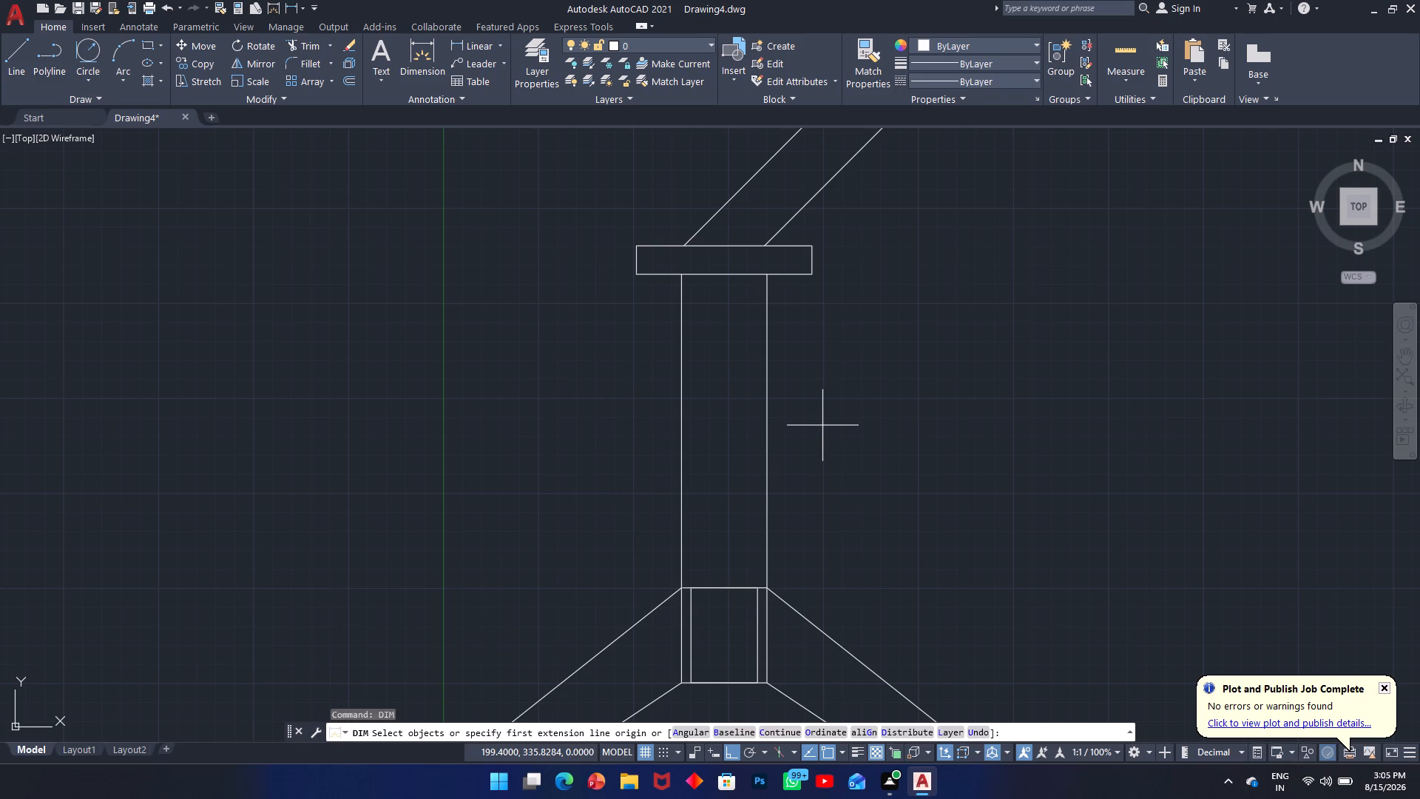
middle_click_drag(972, 445, 896, 331)
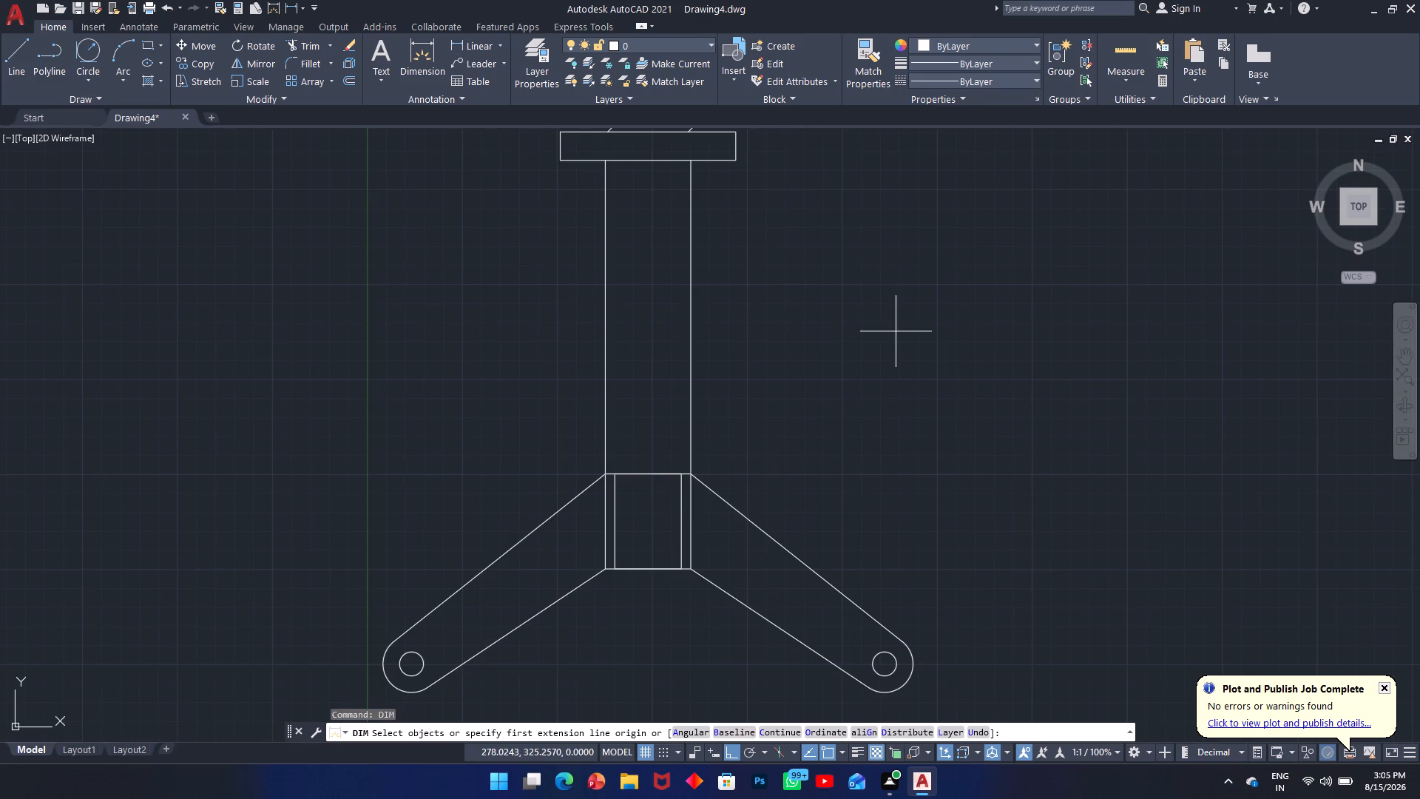
middle_click_drag(900, 418, 1030, 238)
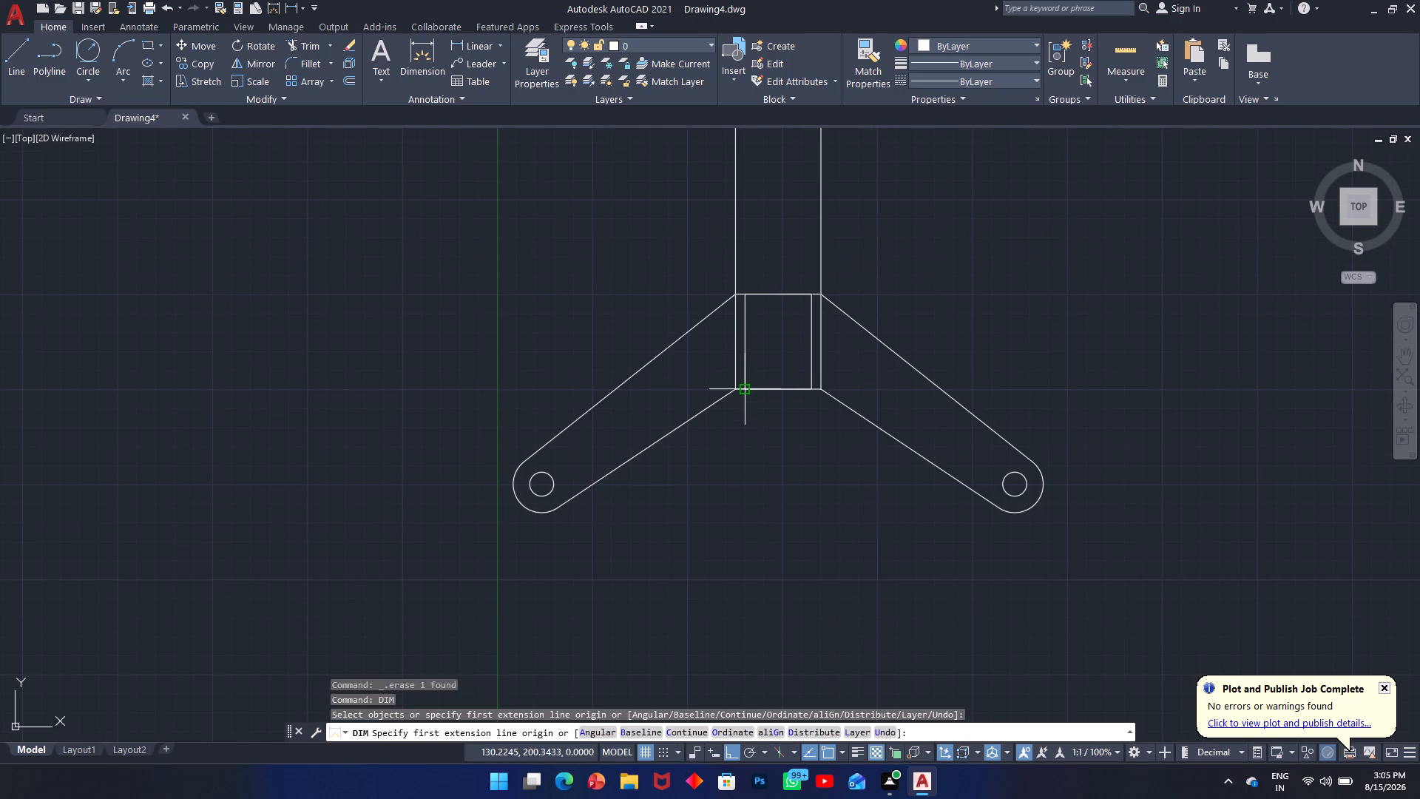
left_click(745, 386)
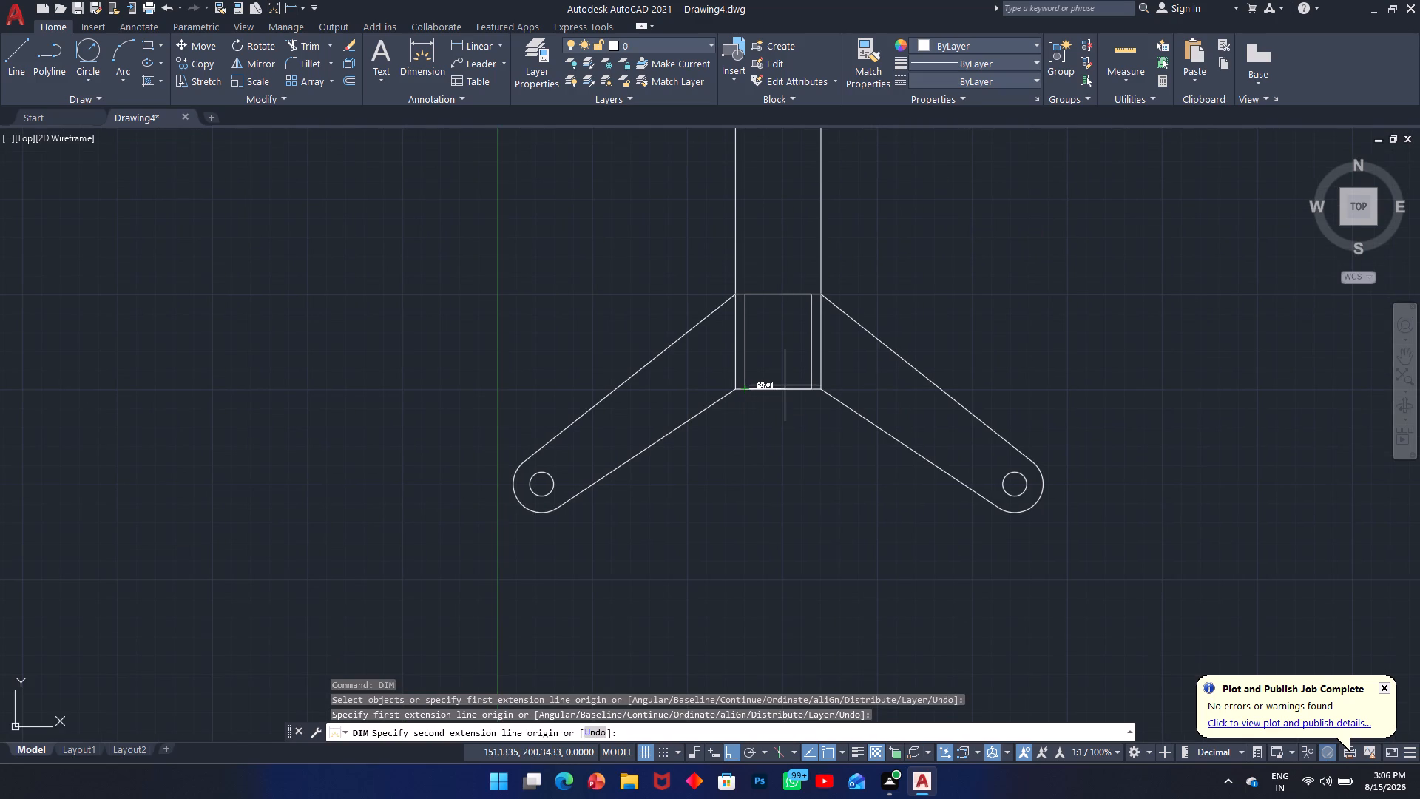
left_click(812, 389)
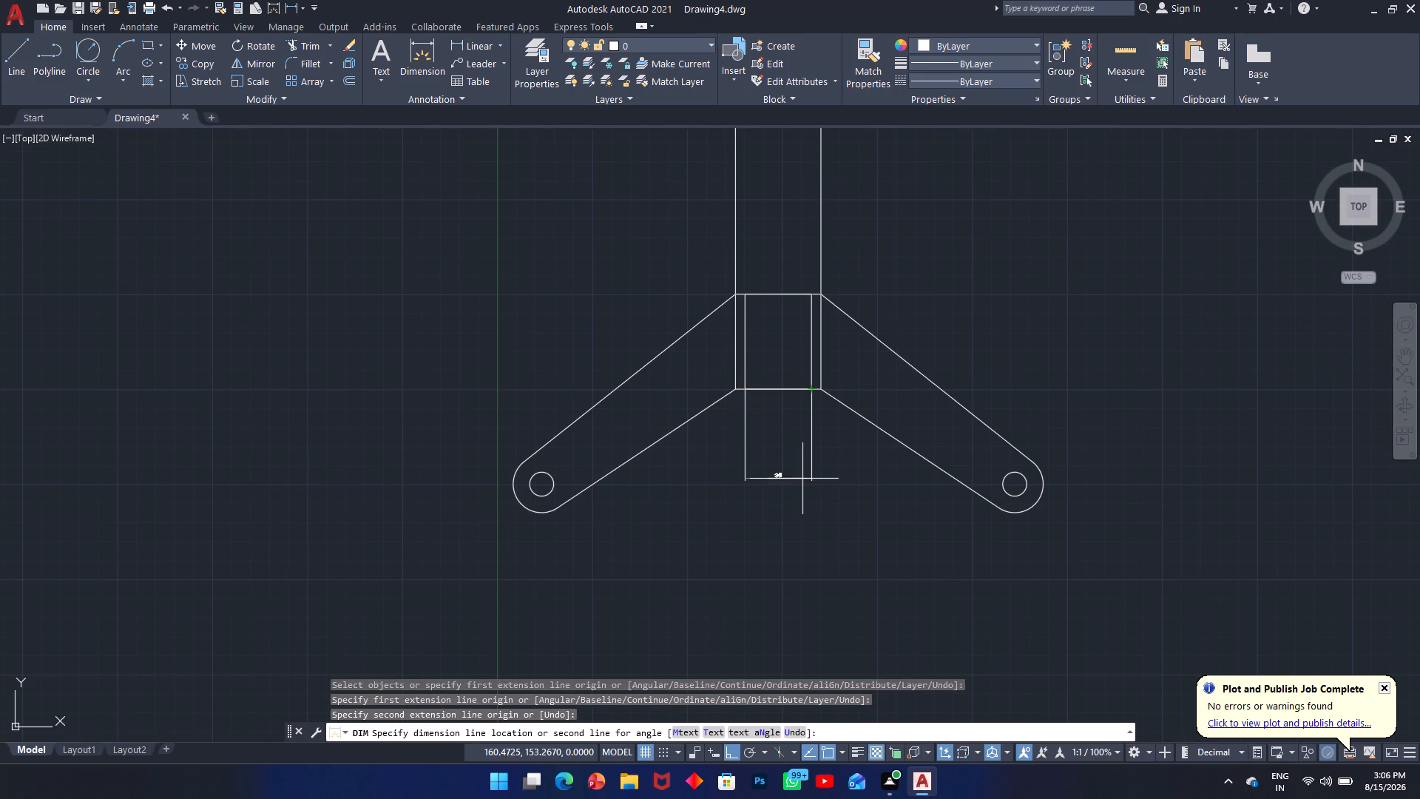
key("Escape")
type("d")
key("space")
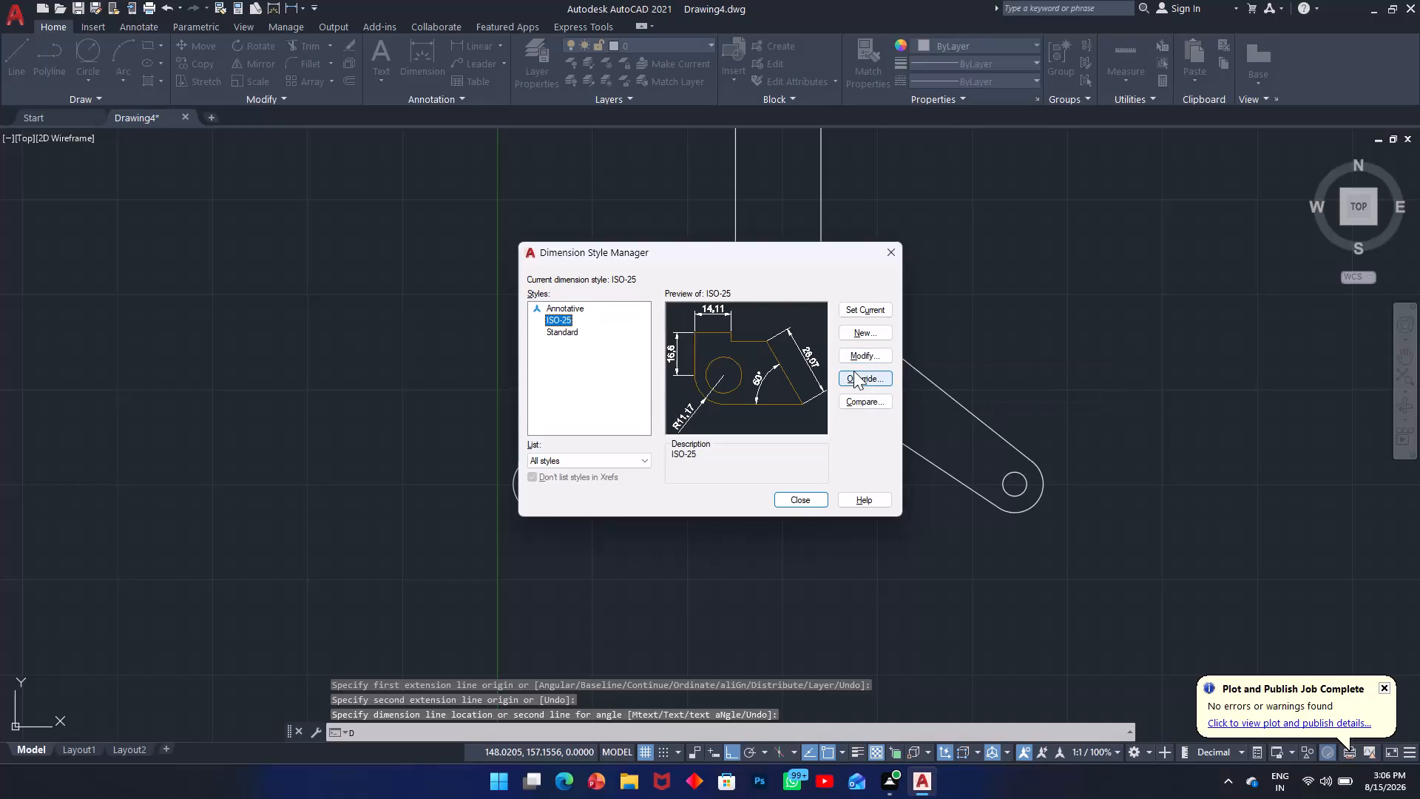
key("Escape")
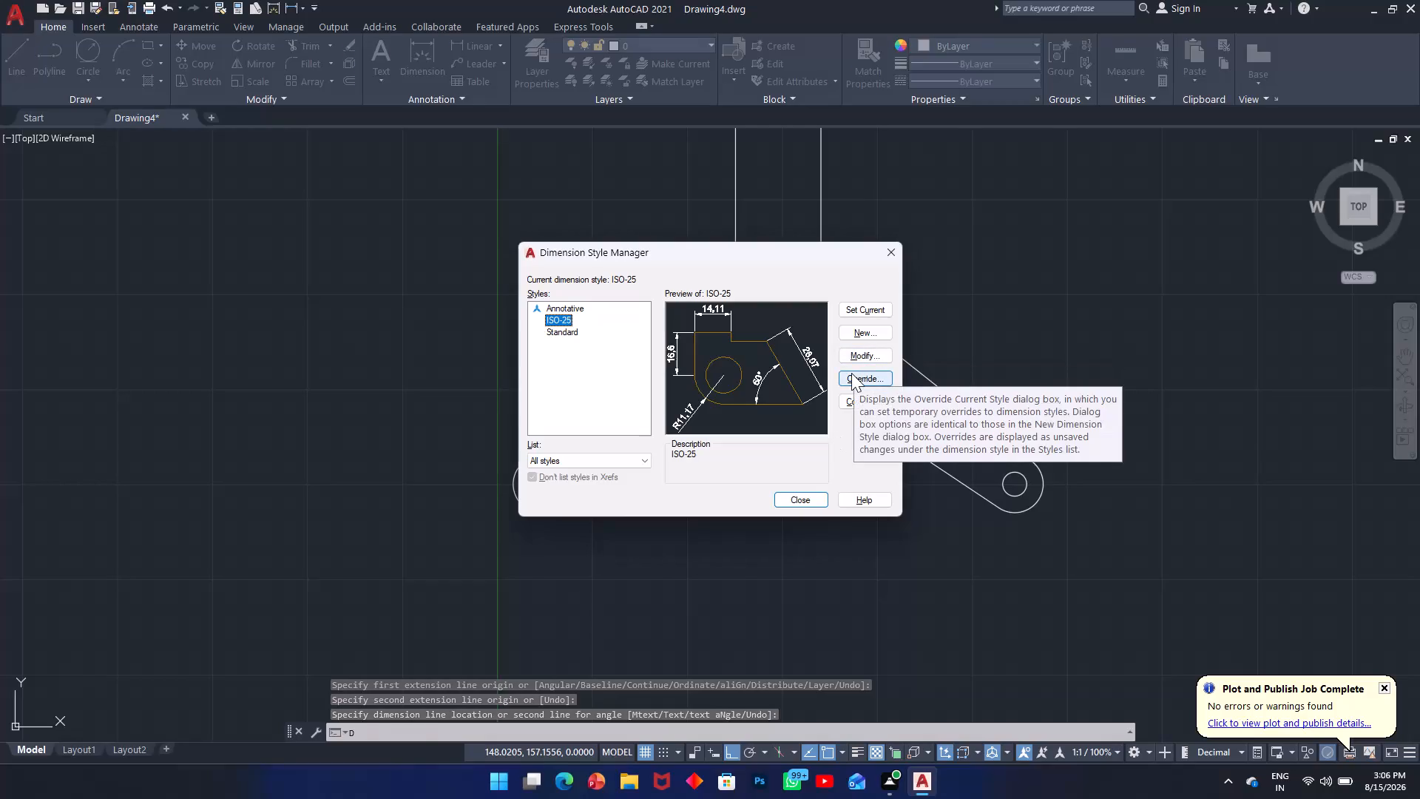
Set the drawing units' decimal length precision to 0.
type("un")
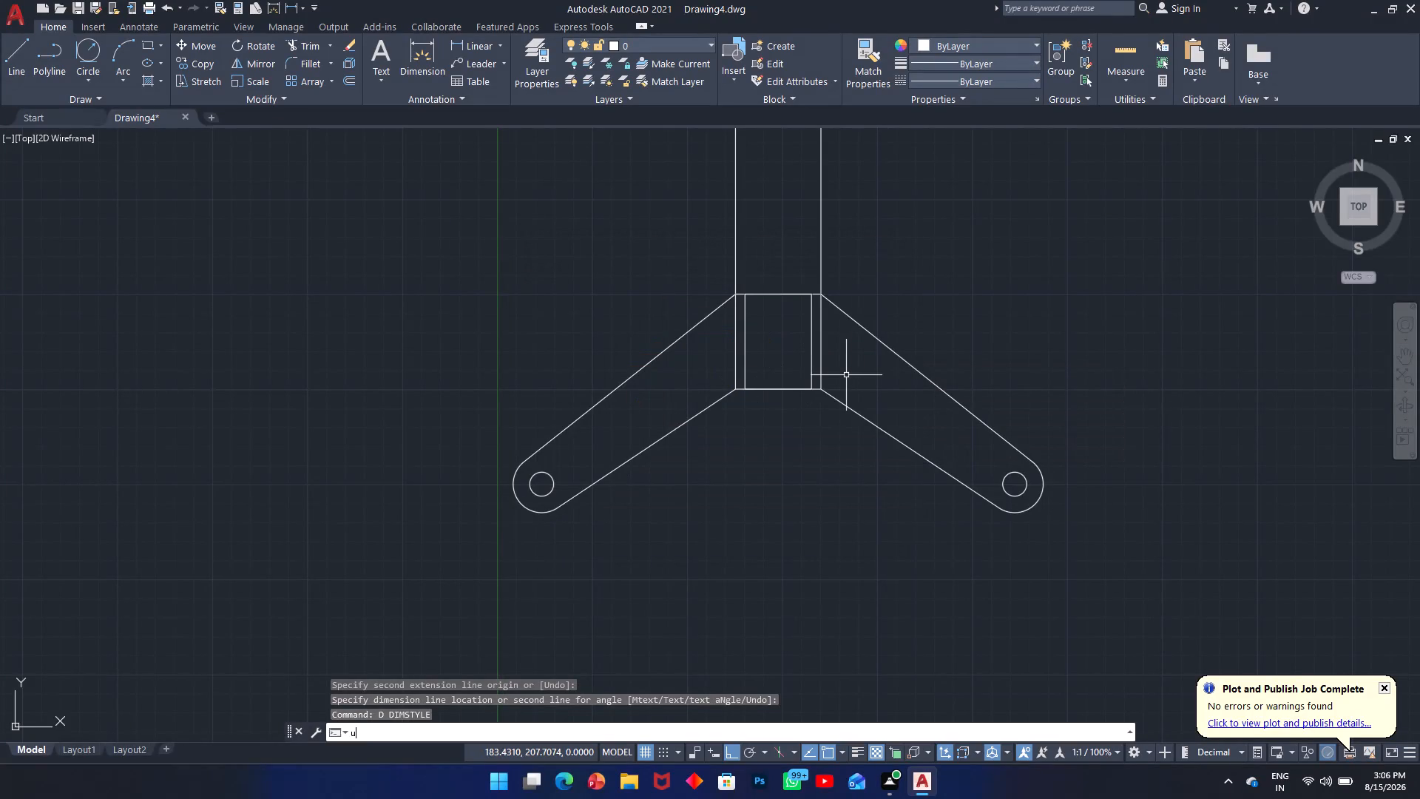
key("space")
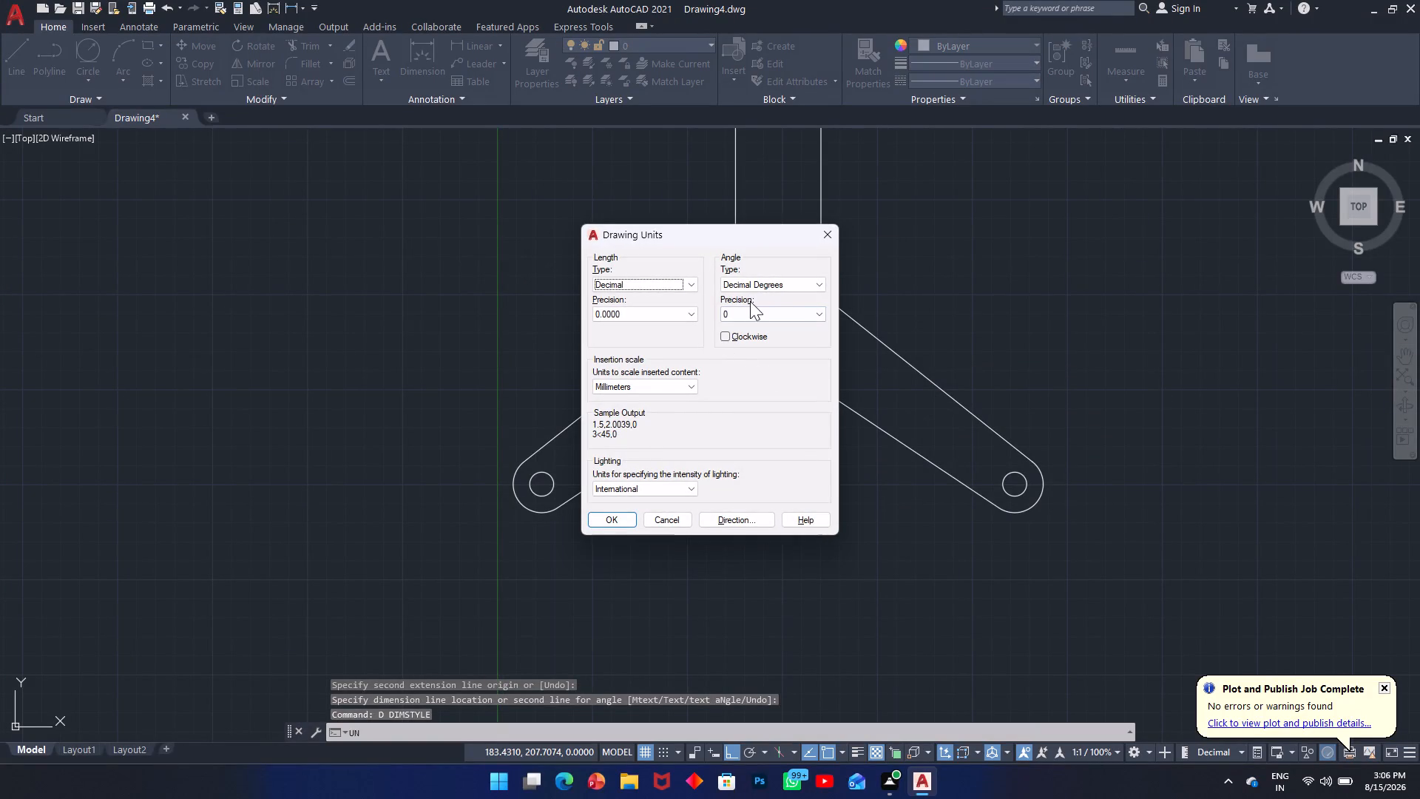
left_click(692, 316)
left_click(663, 334)
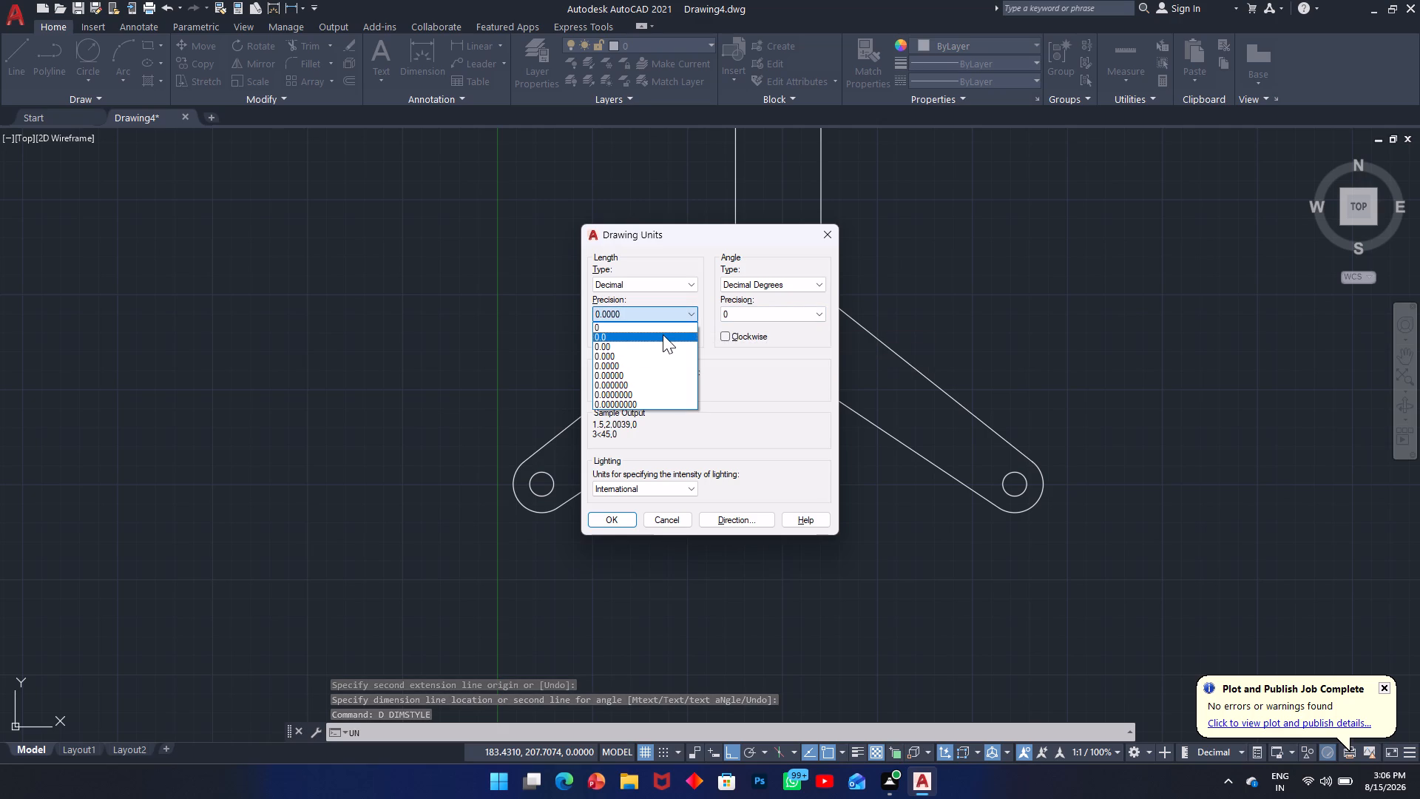
left_click(663, 313)
left_click(652, 324)
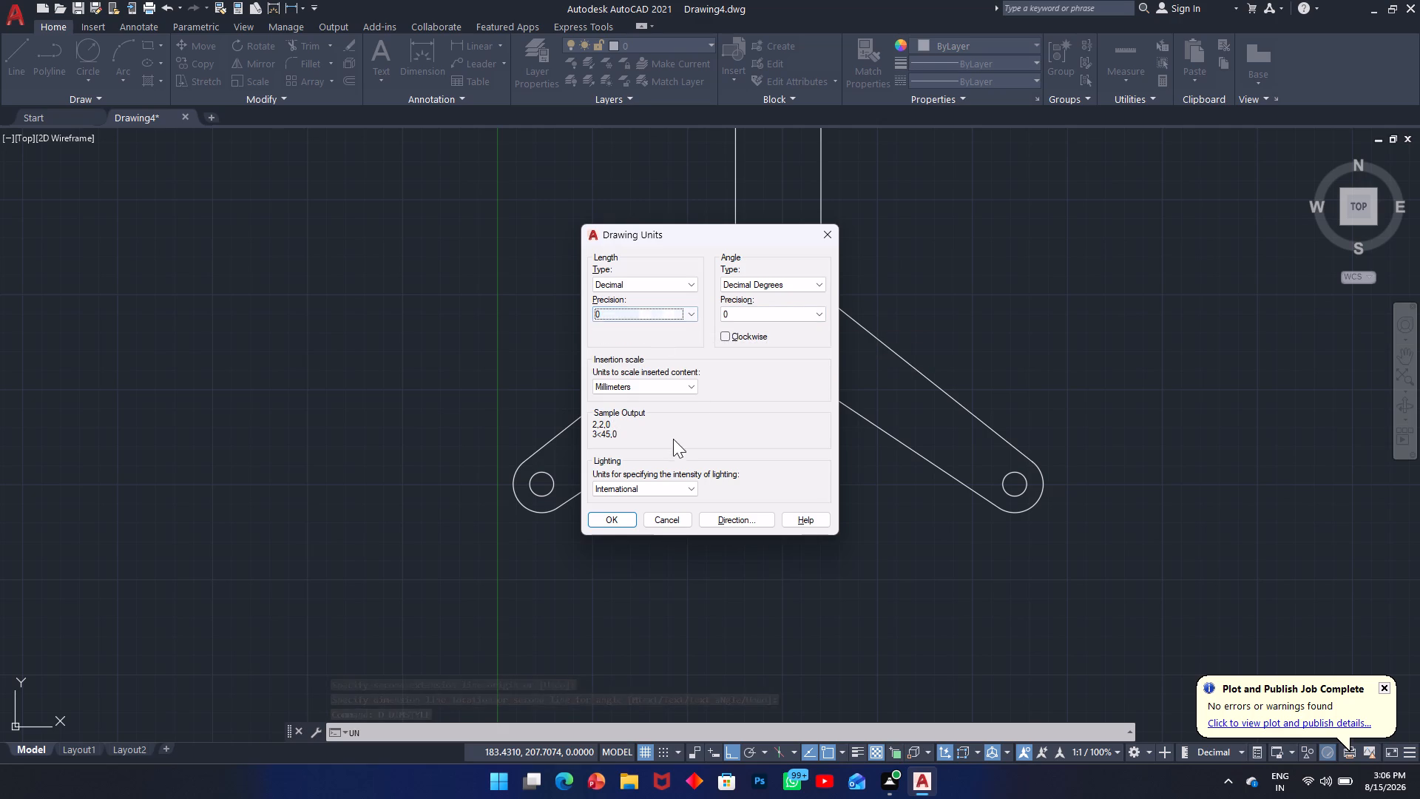
left_click(621, 522)
Modify the ISO-25 dimension style to text height 6 and arrow size 4, and set it current.
type("d")
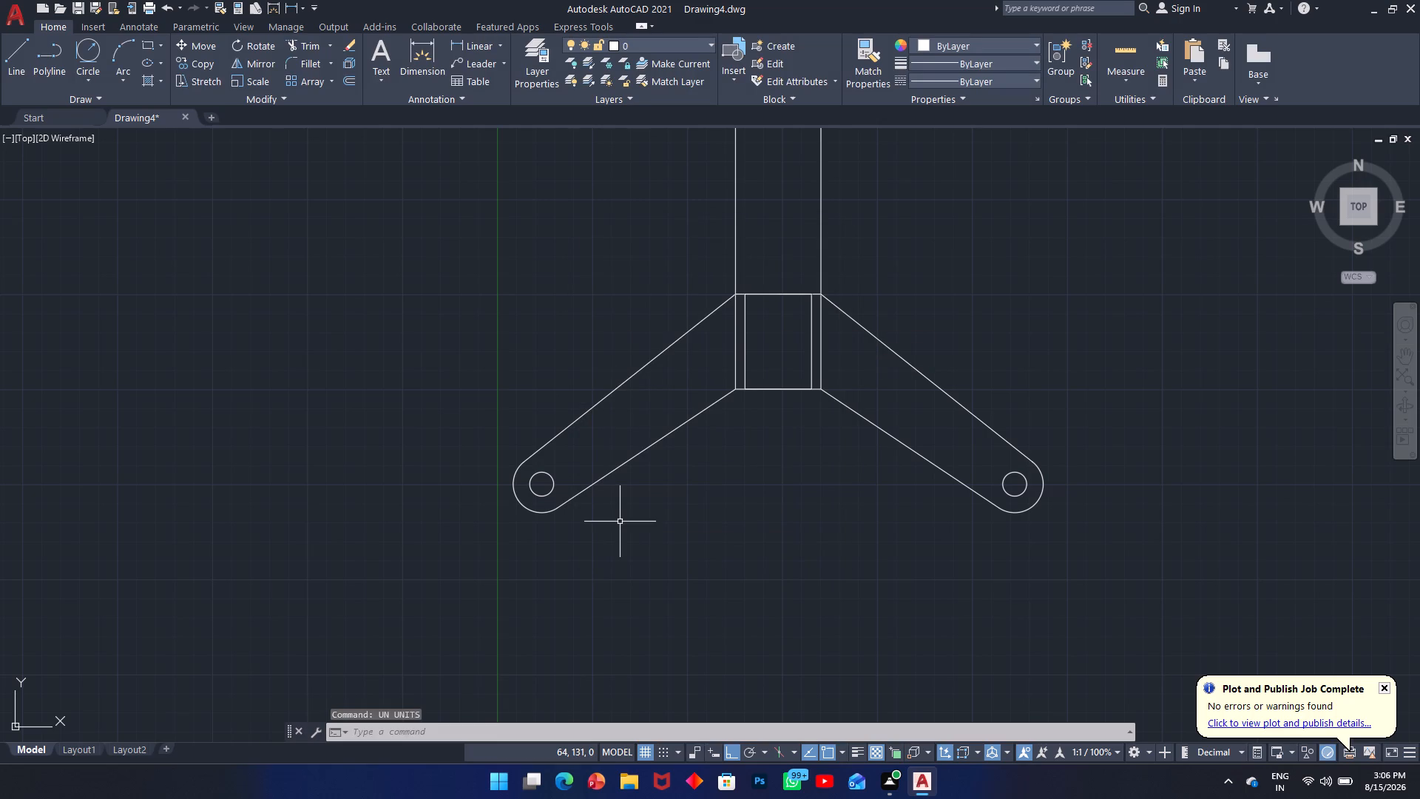
key("space")
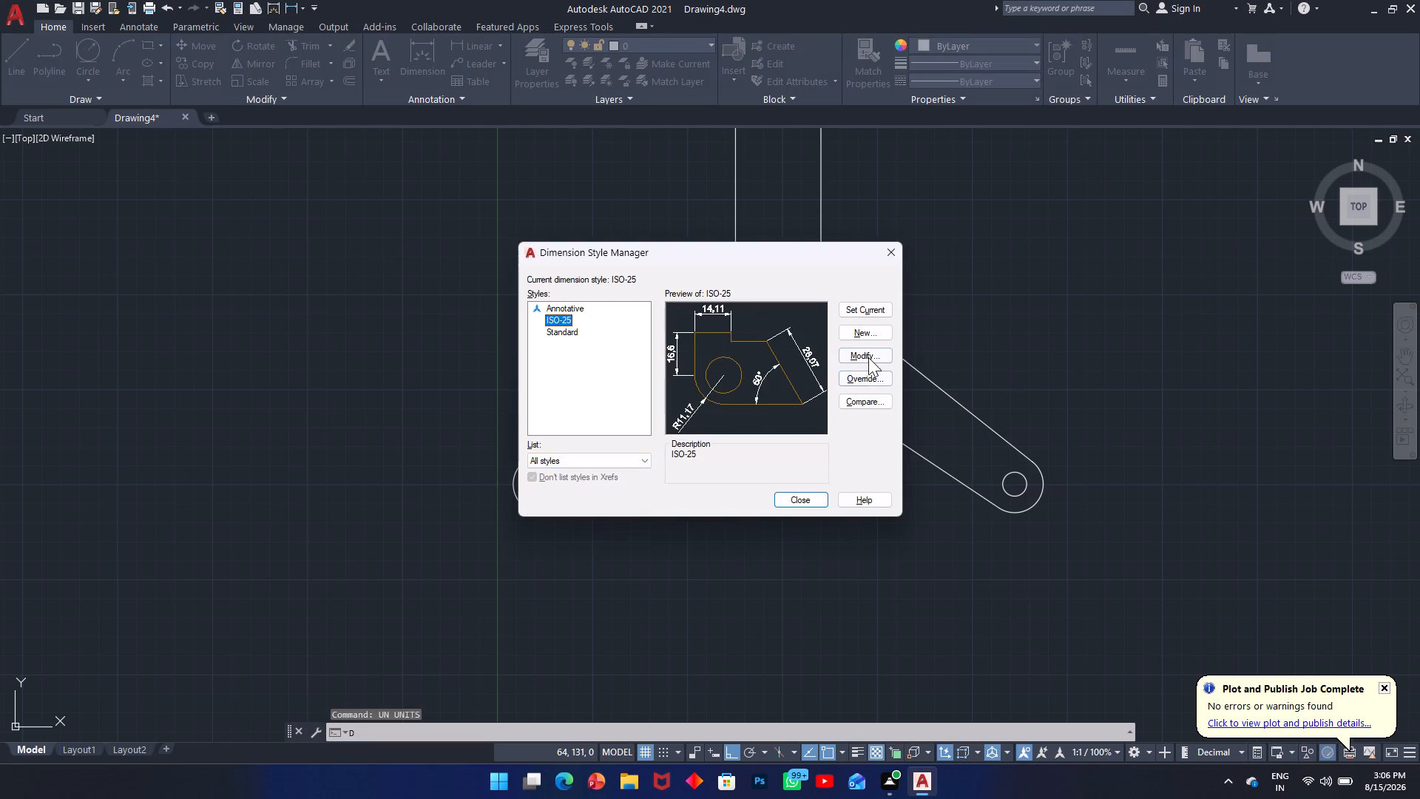
left_click(865, 354)
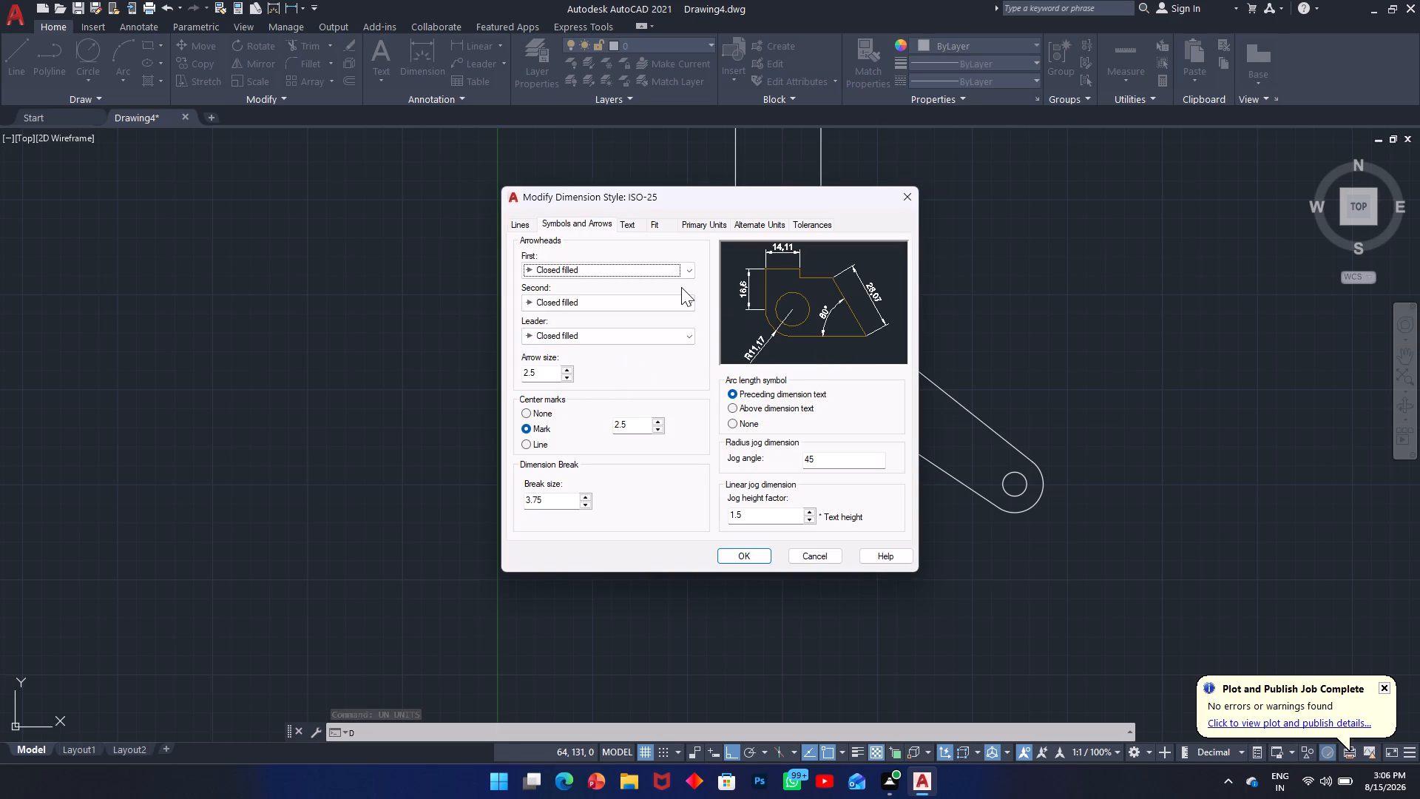
left_click(637, 225)
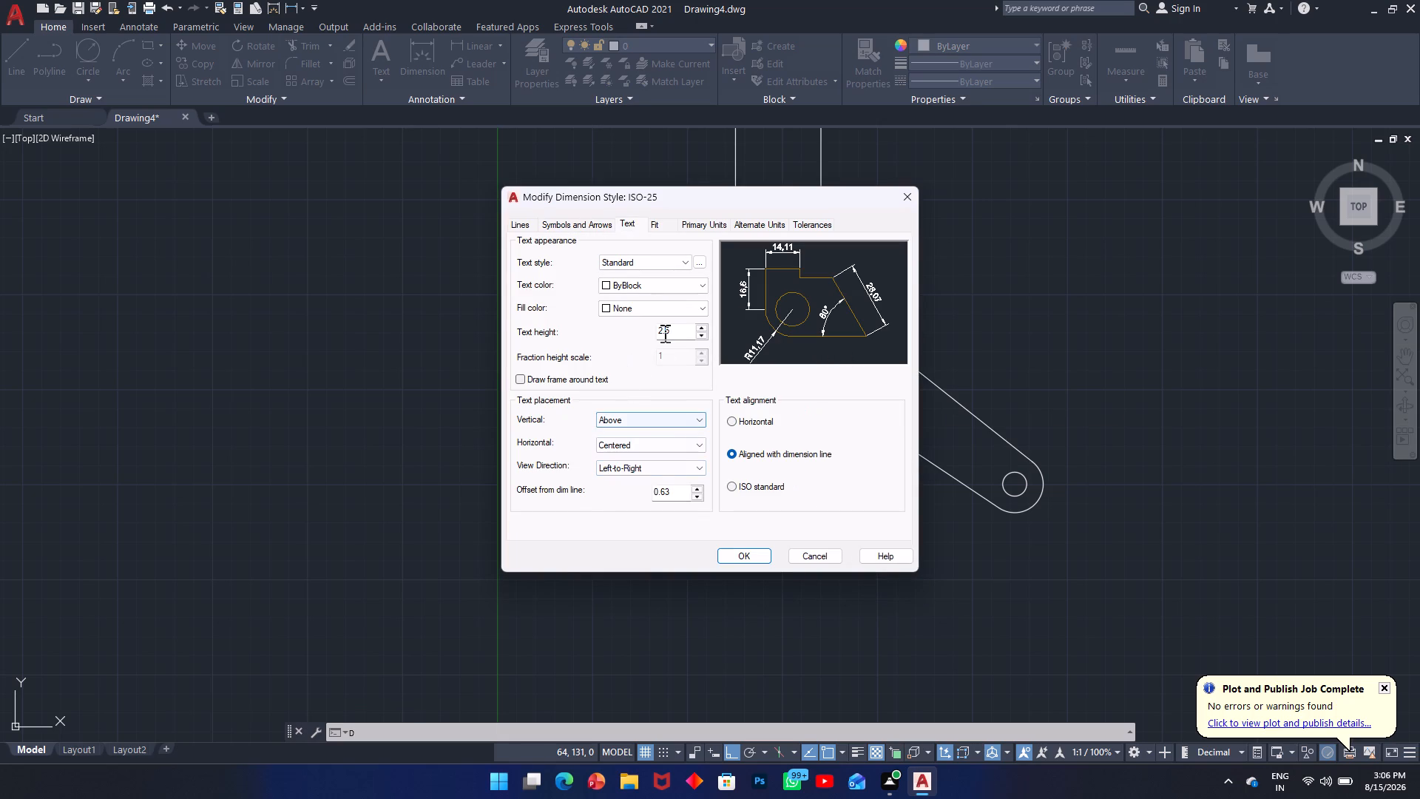
left_click_drag(669, 331, 586, 335)
key("6")
left_click(591, 220)
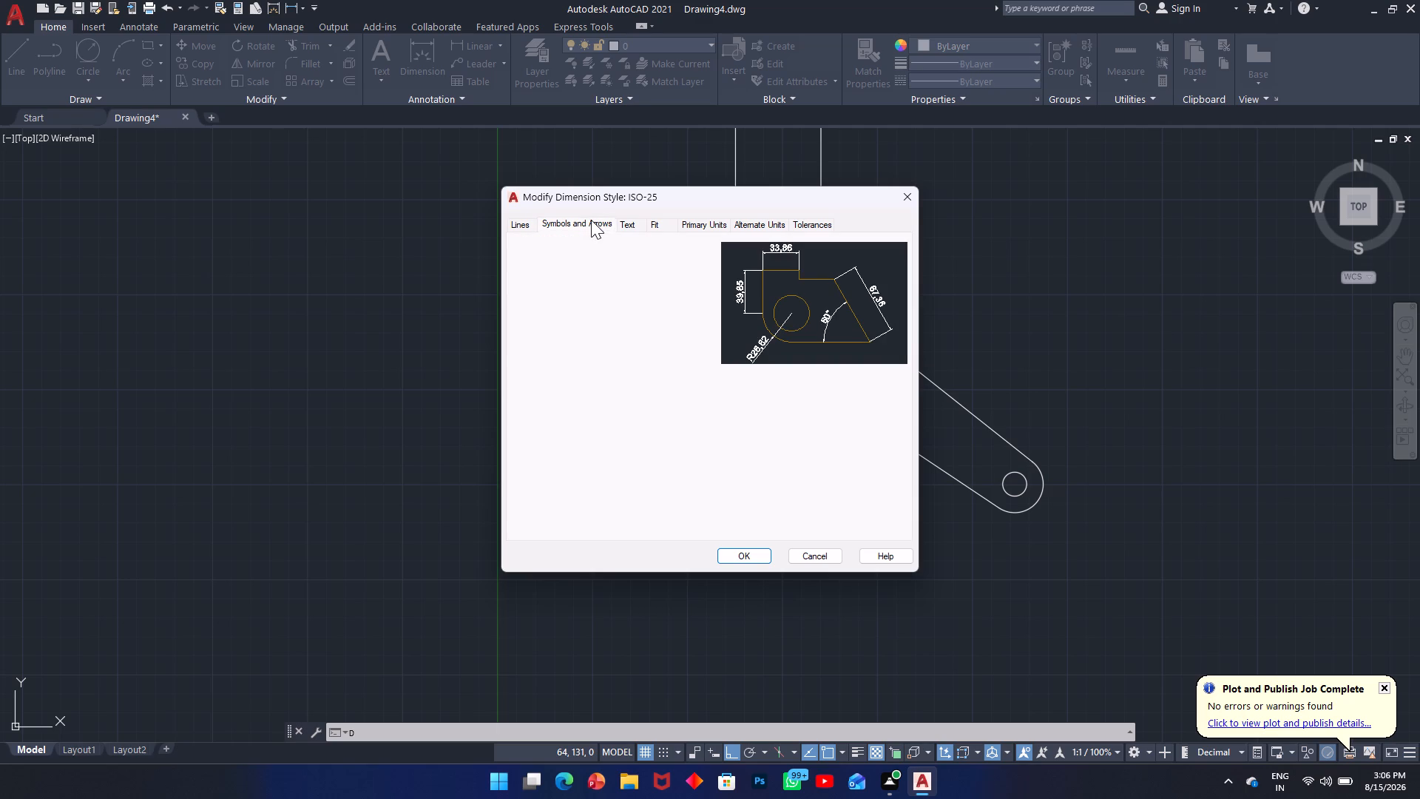
left_click_drag(543, 377, 278, 376)
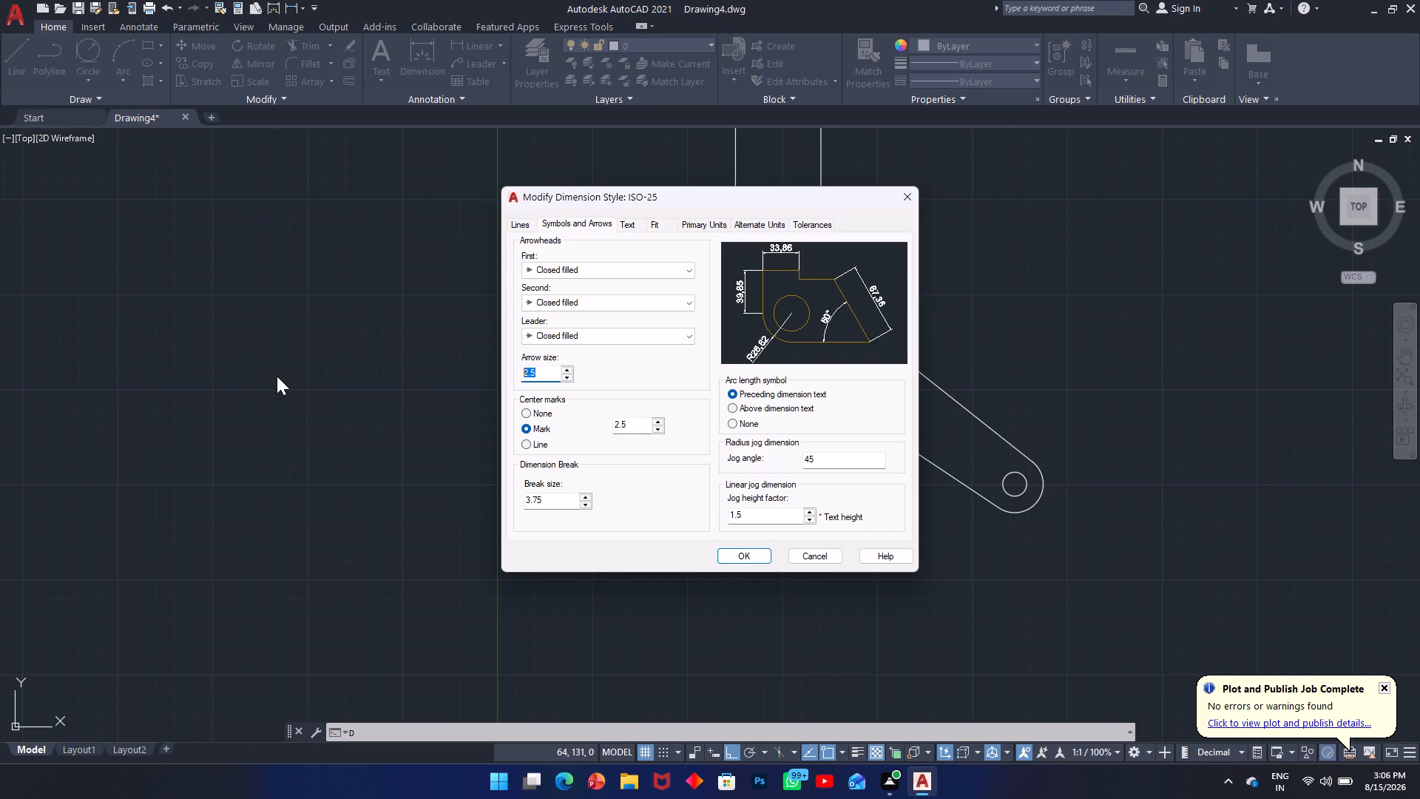
key("4")
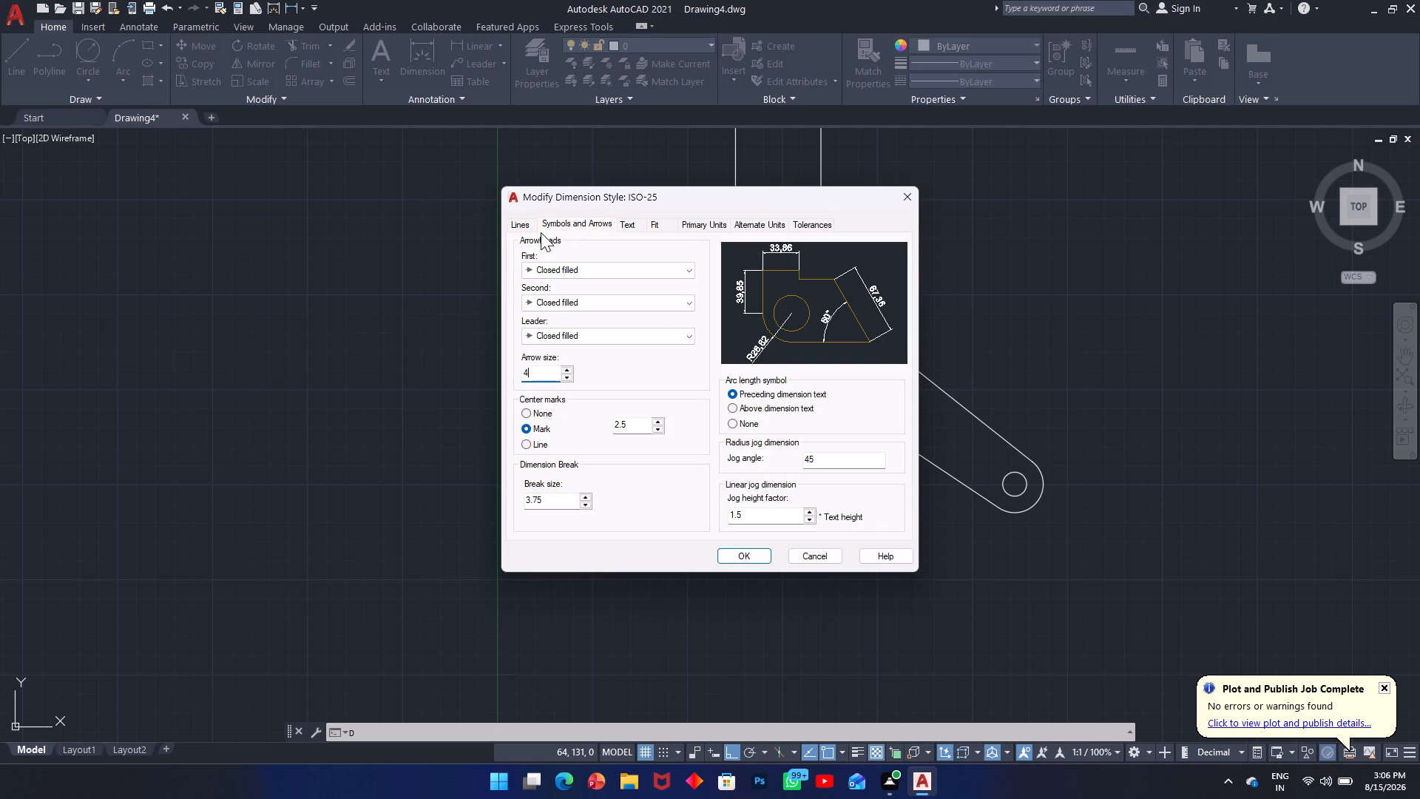
left_click(527, 226)
left_click(569, 220)
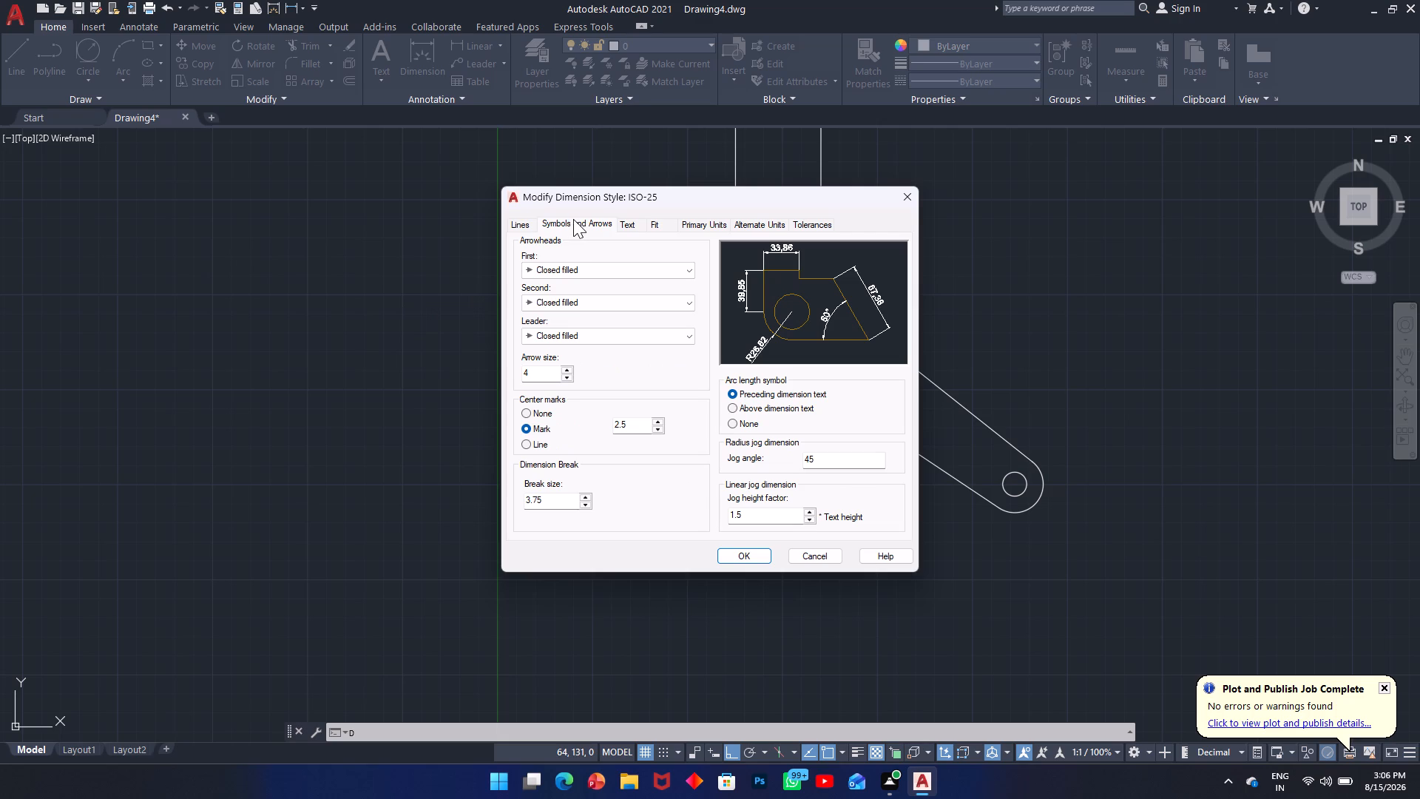
left_click(712, 219)
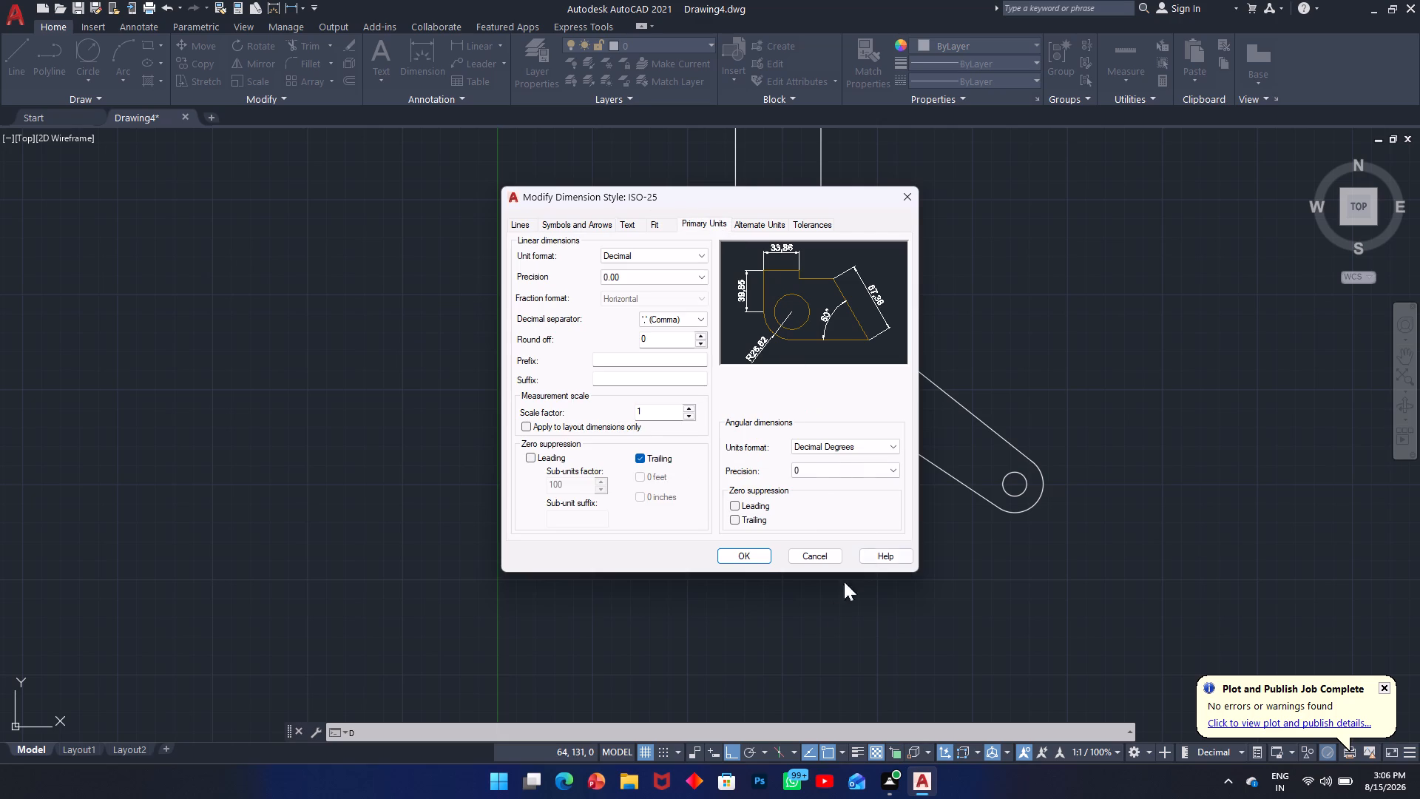
left_click(751, 558)
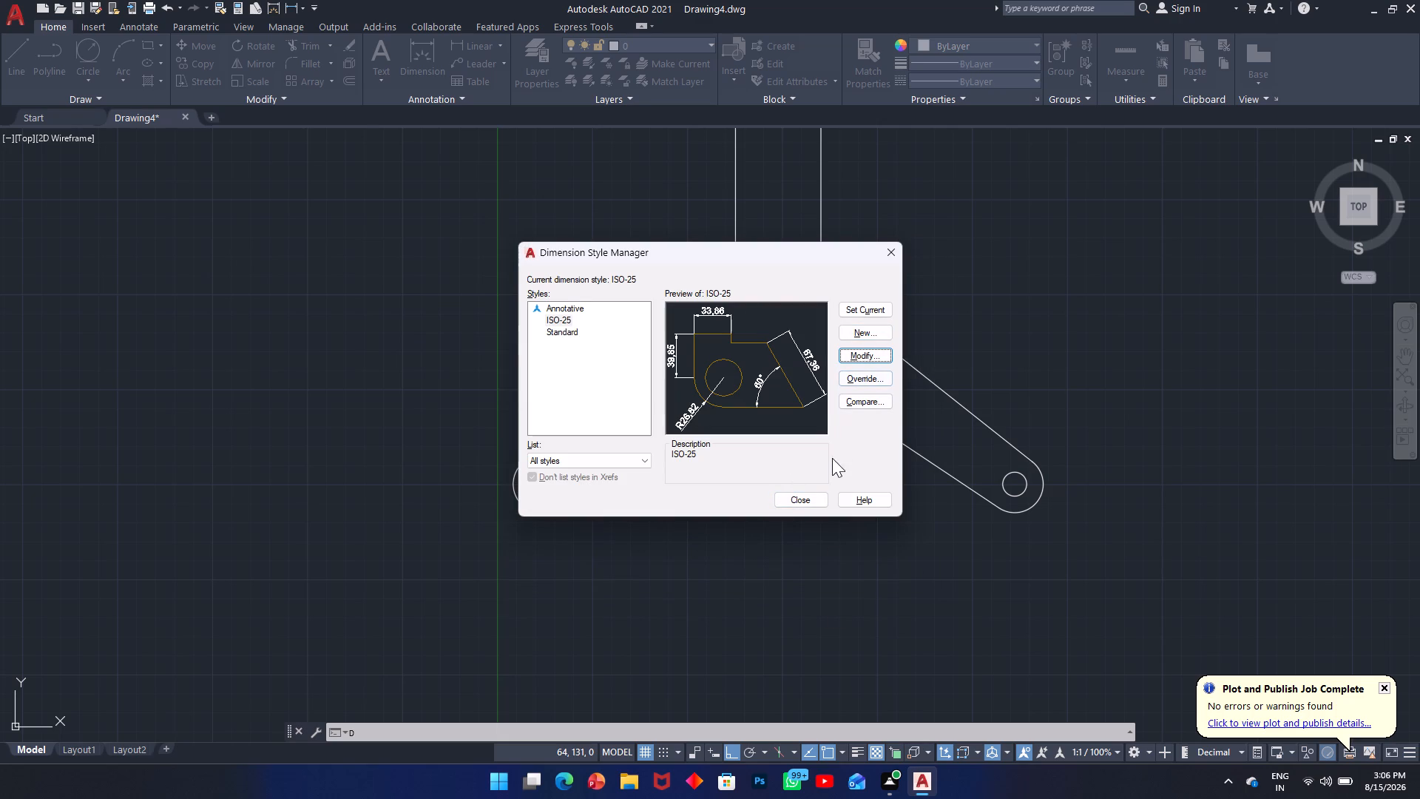
left_click(859, 309)
left_click(809, 497)
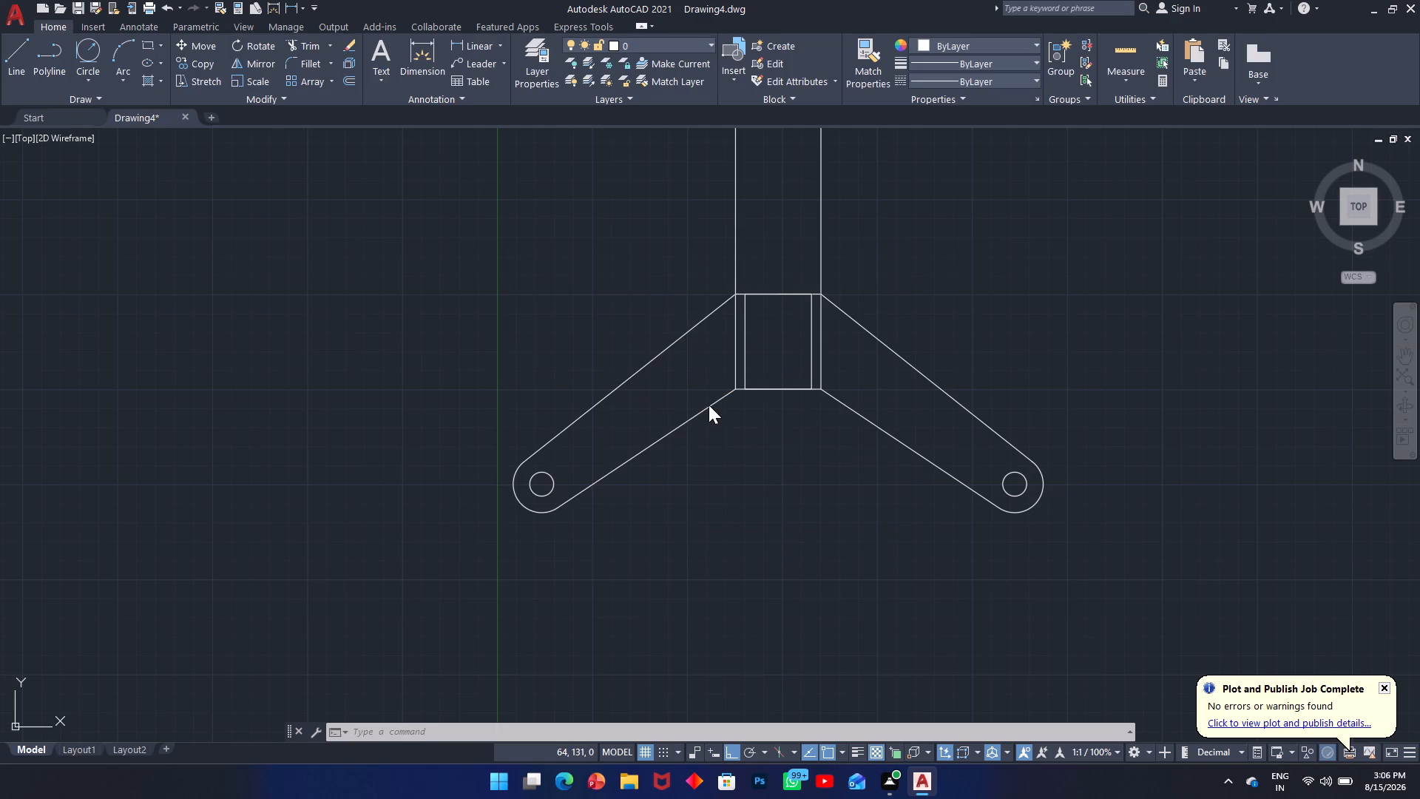
Dimension the distance between the two inner vertical lines of the lower block, placed just below its bottom edge.
type("dim")
key("space")
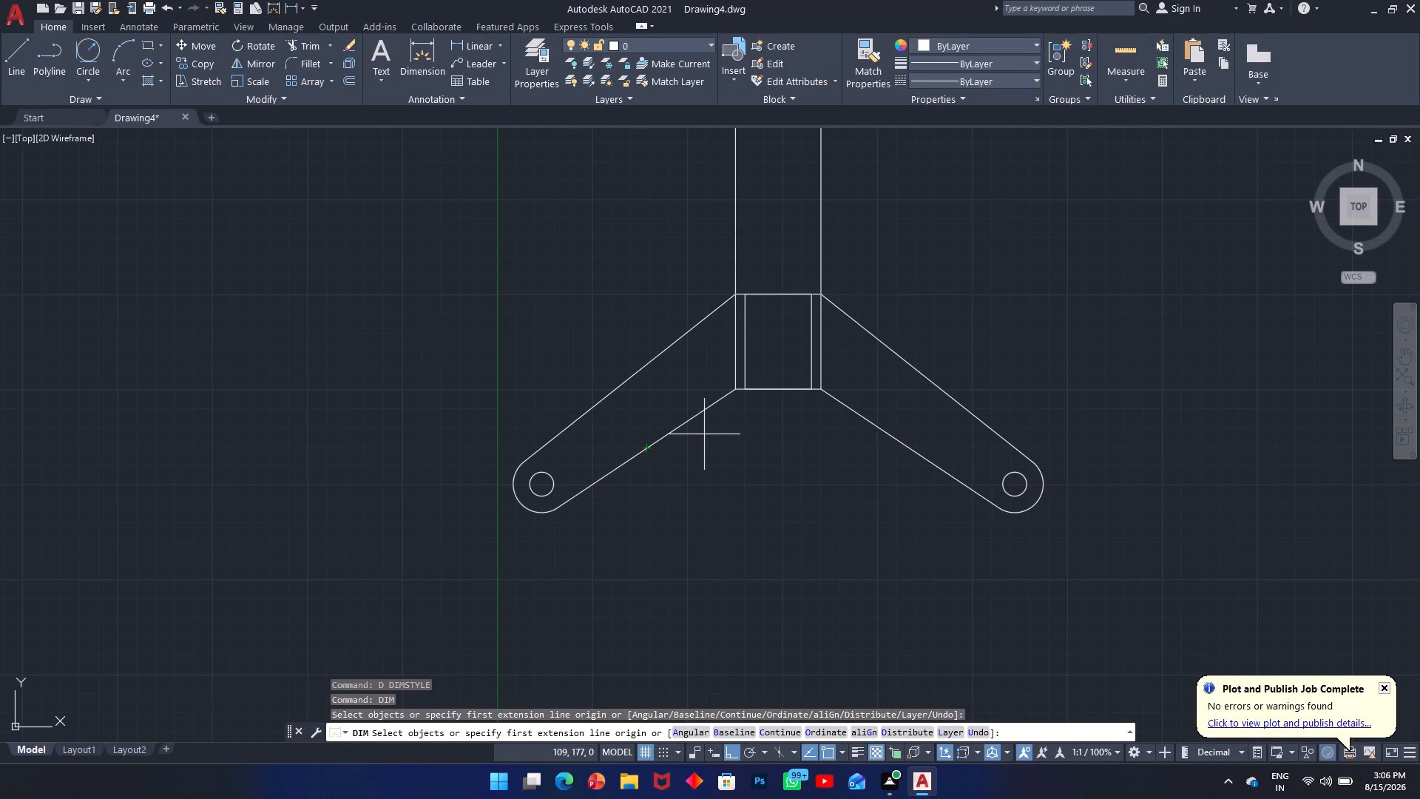
left_click(746, 389)
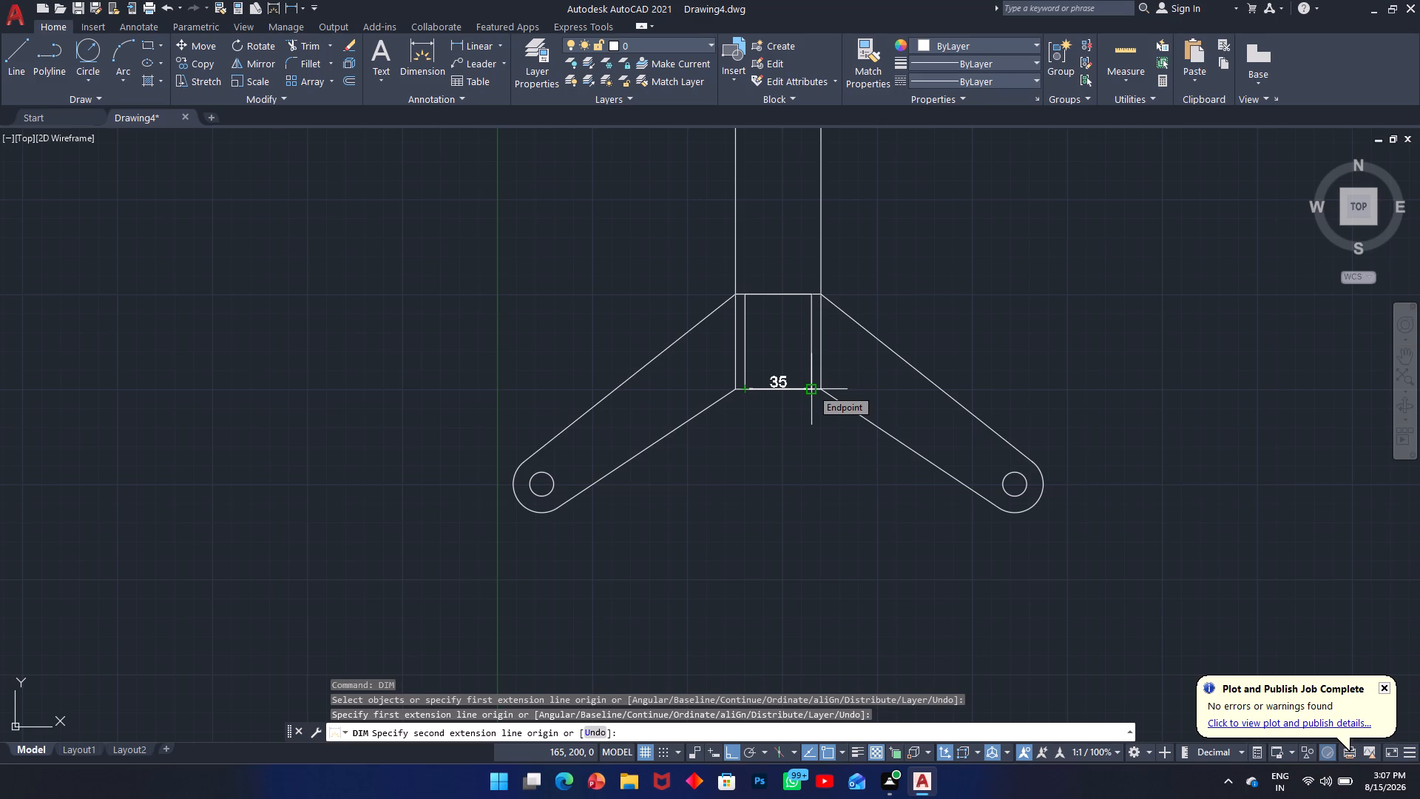
left_click_drag(811, 388, 812, 399)
left_click(811, 419)
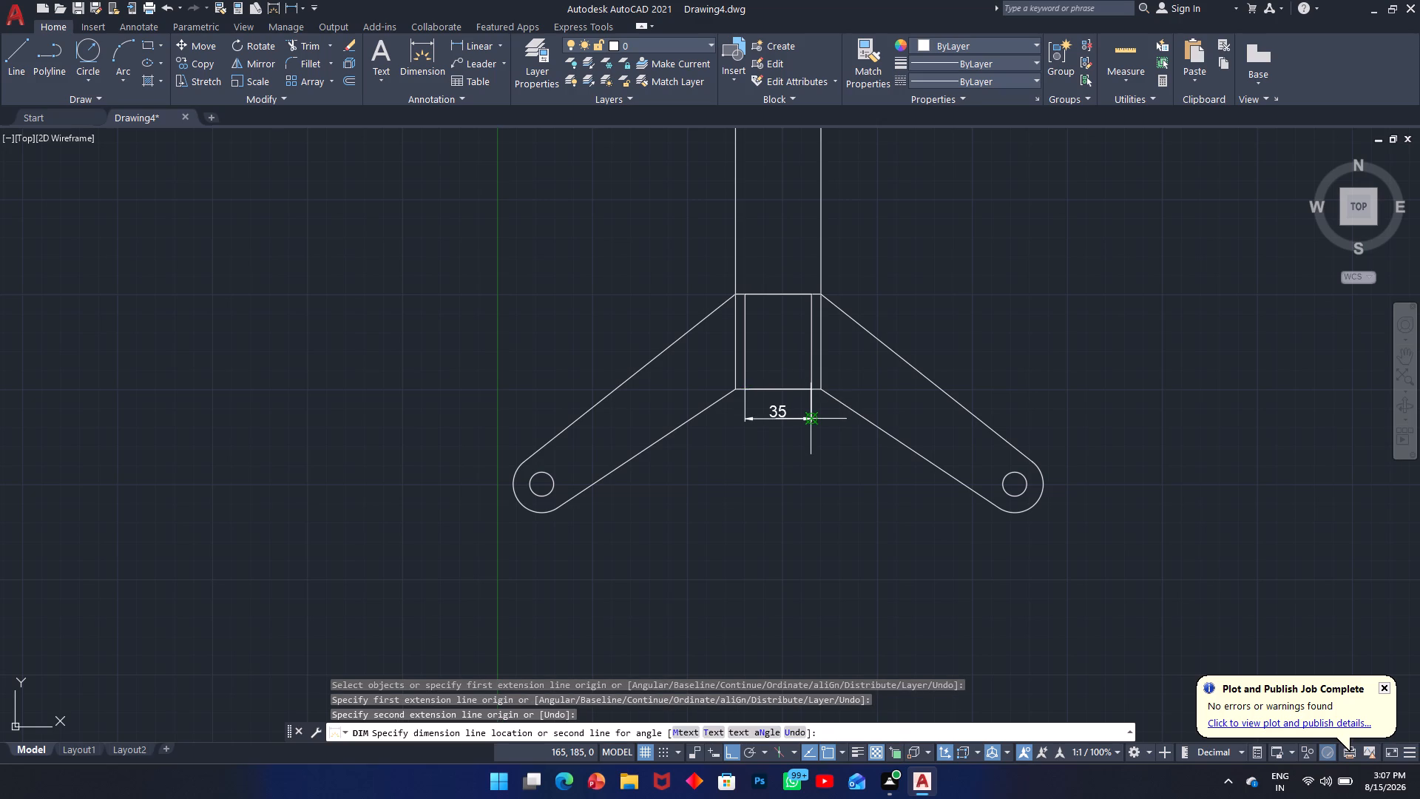
key("space")
Dimension the overall width of the lower block, placed below the inner width dimension.
key("space")
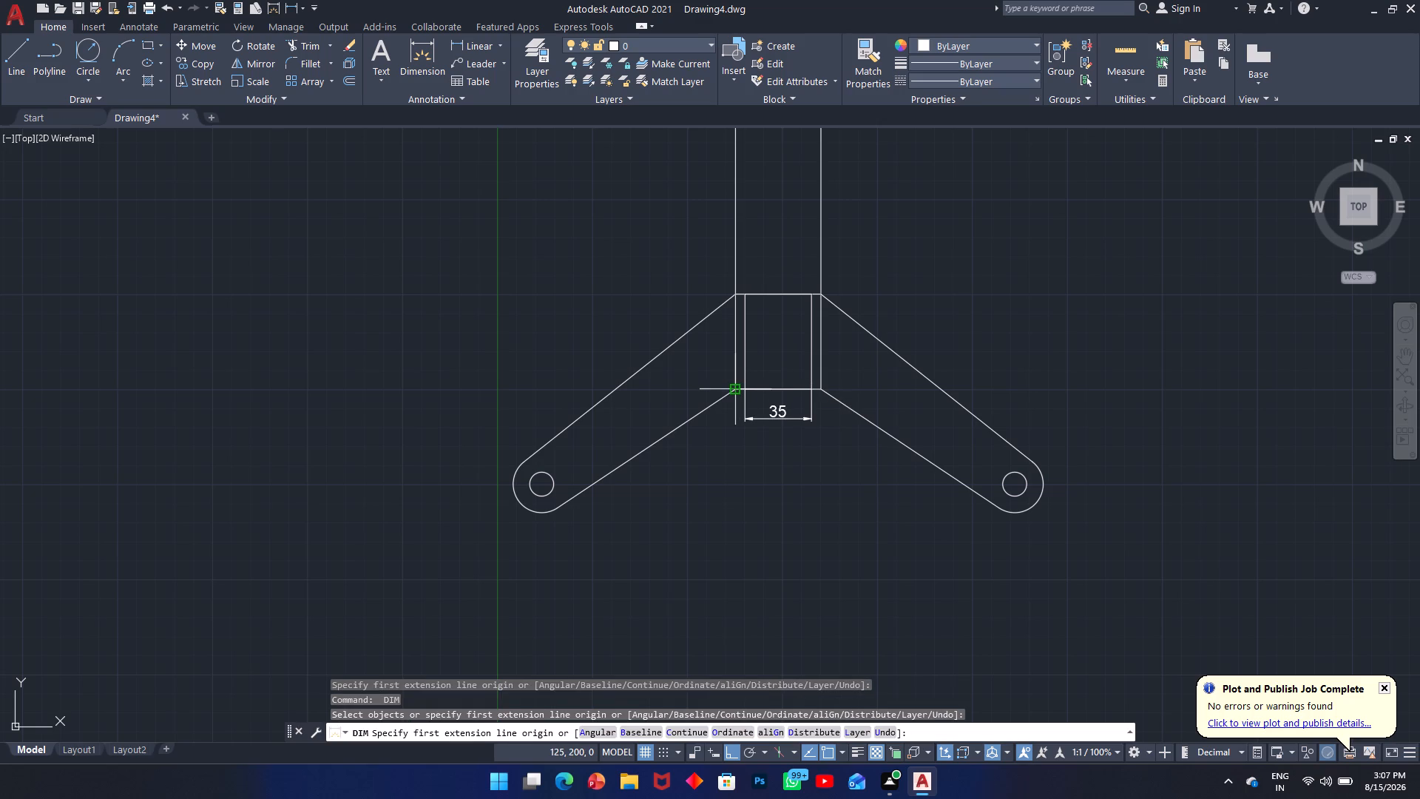
left_click(738, 387)
left_click(820, 390)
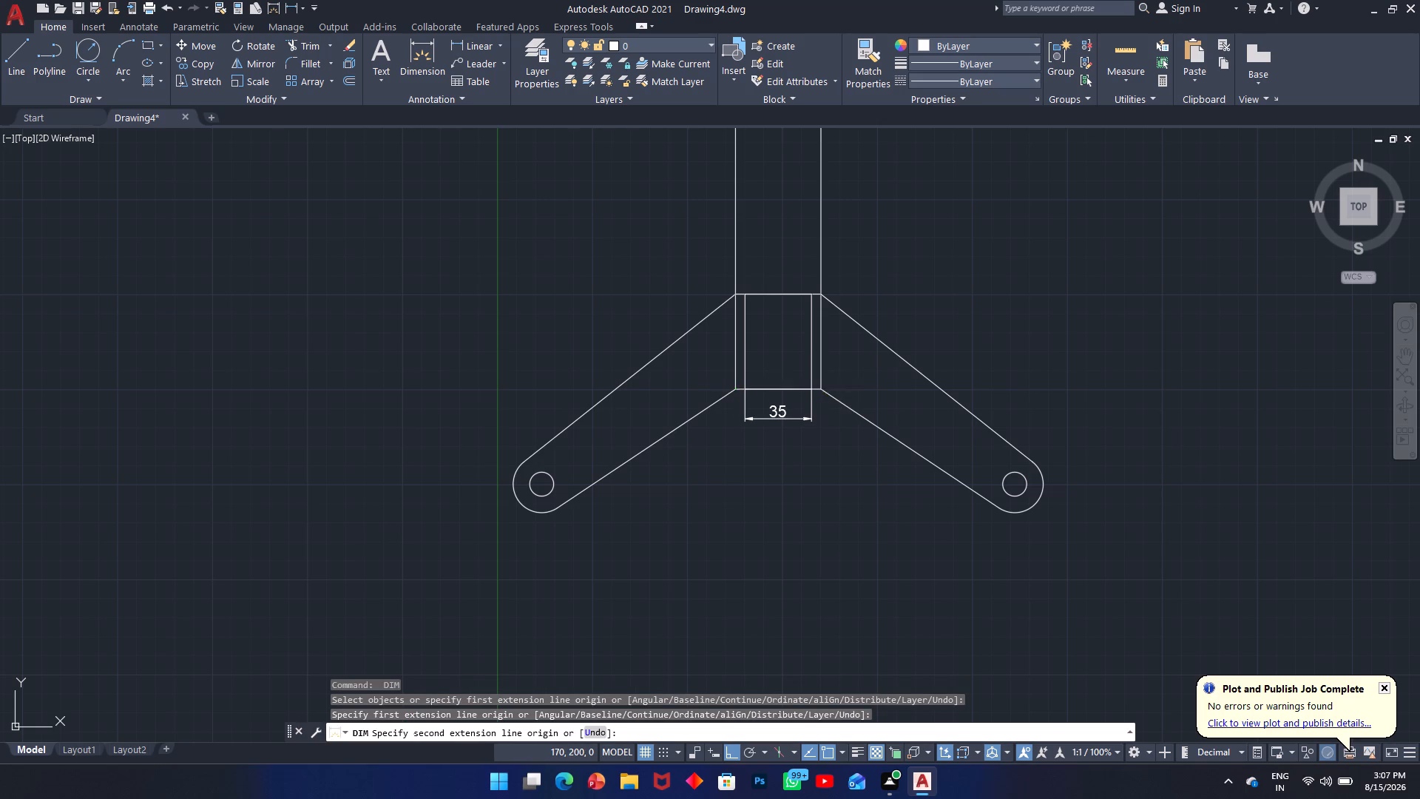
left_click(816, 451)
key("space")
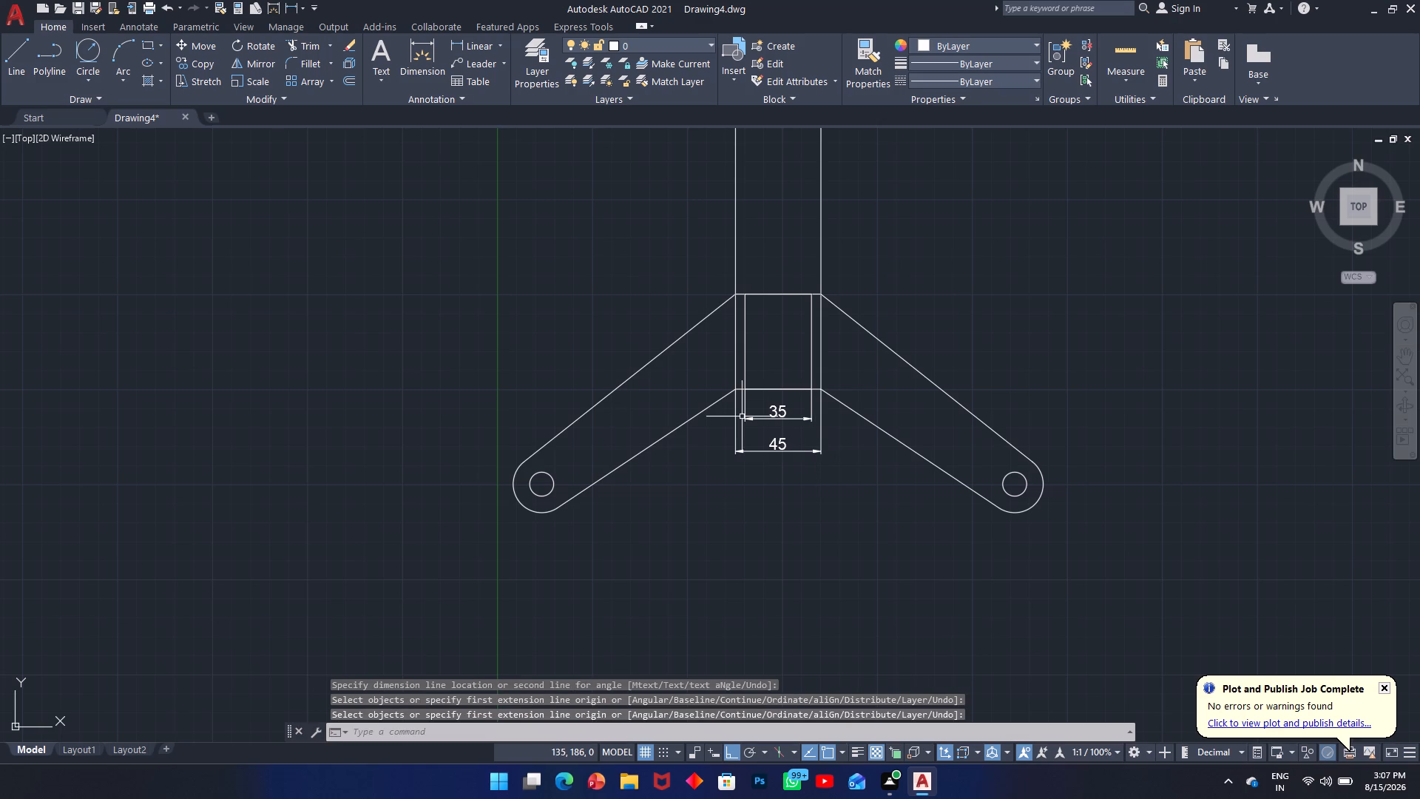
Dimension the height of the lower block along its right edge, placed outside to the right of the block.
key("space")
left_click(822, 294)
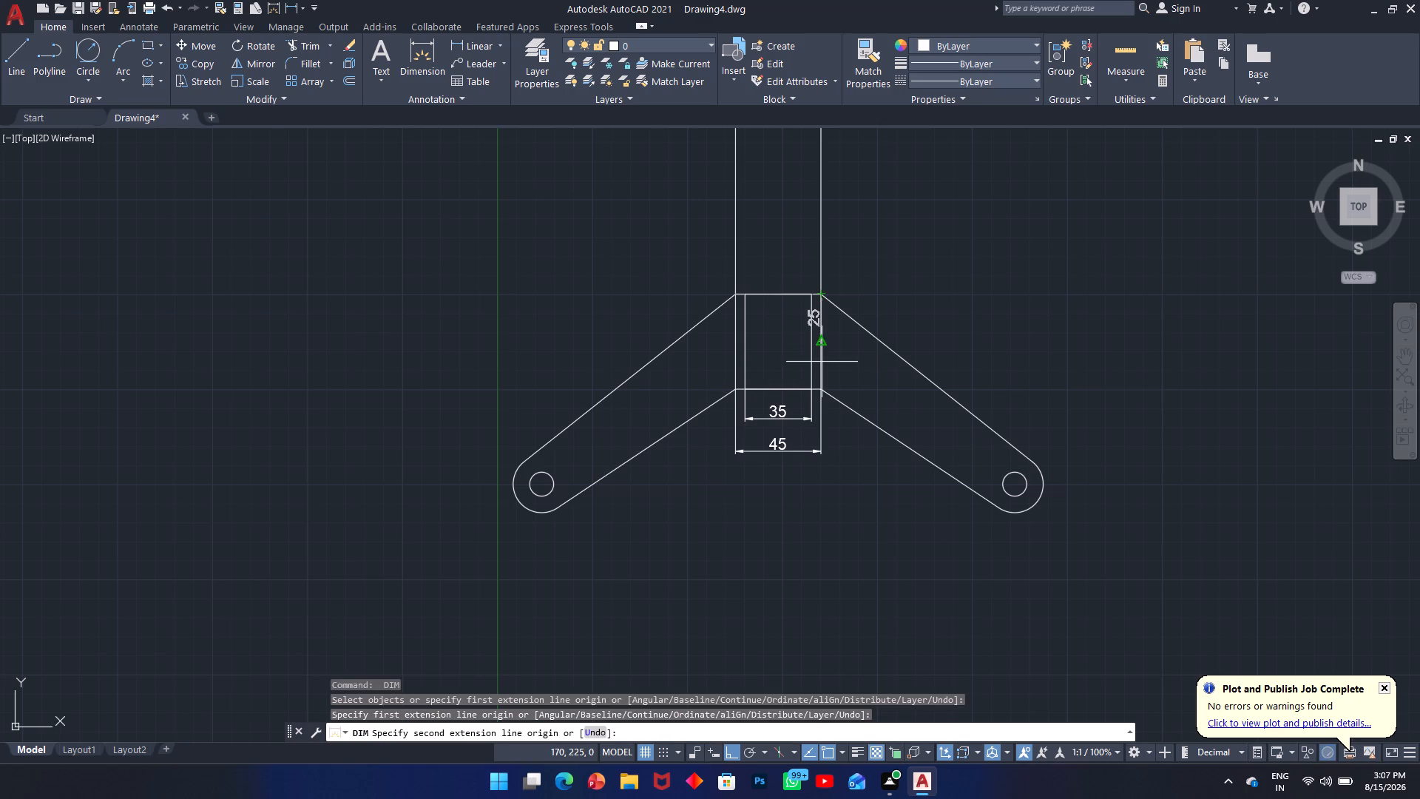
left_click(823, 393)
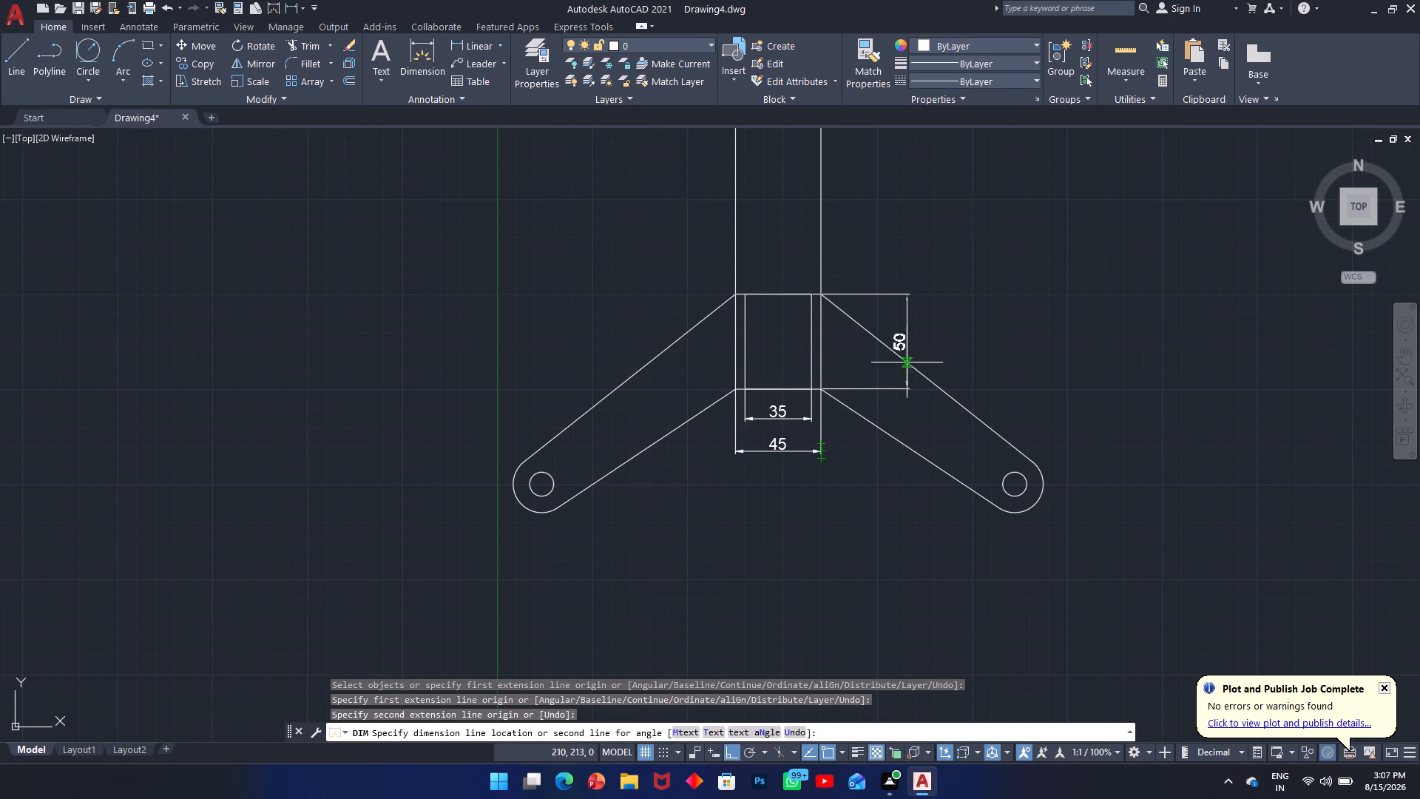
left_click(975, 344)
key("space")
Dimension the stem's height from the head's underside to the lower block's top edge, in line with the block height dimension.
middle_click_drag(826, 290, 811, 388)
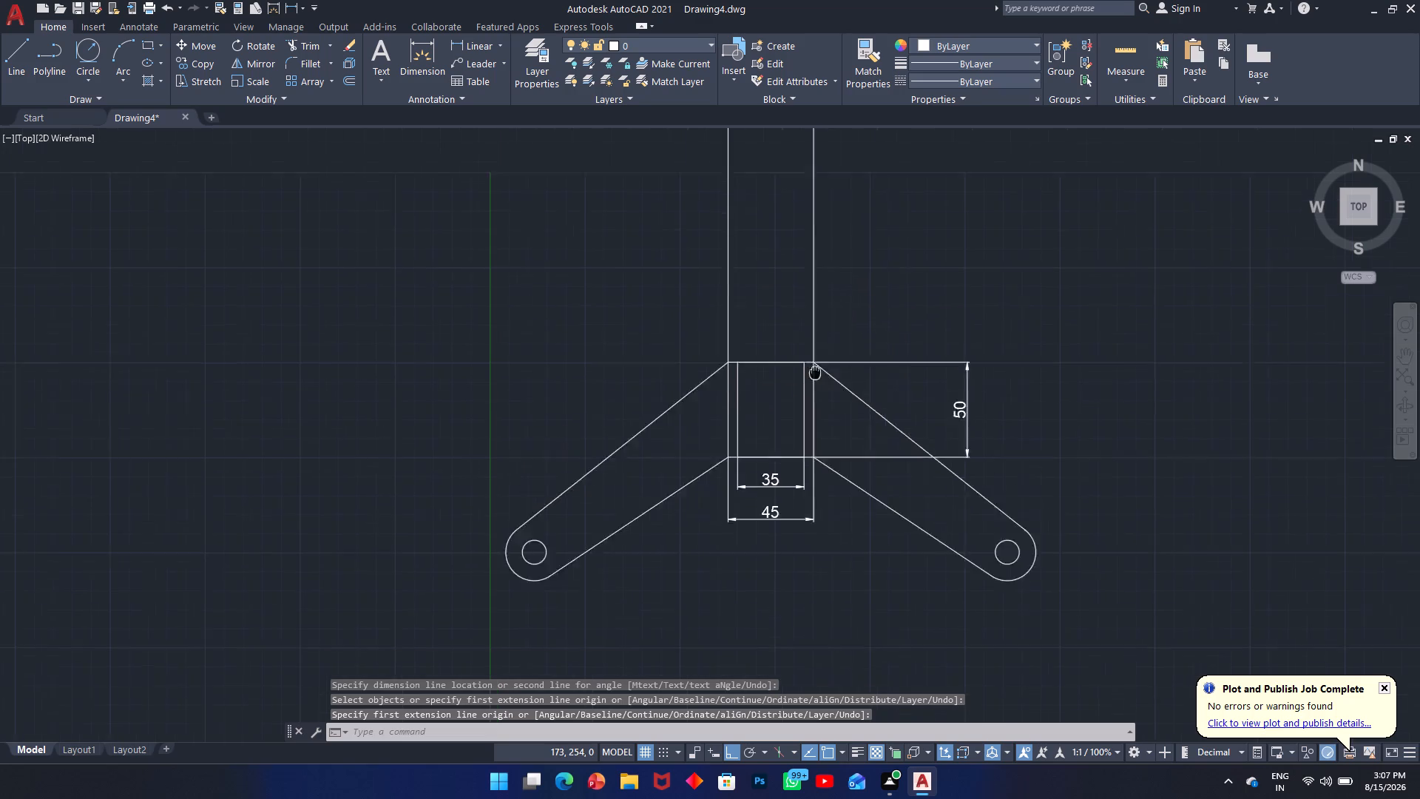
middle_click_drag(811, 388, 706, 616)
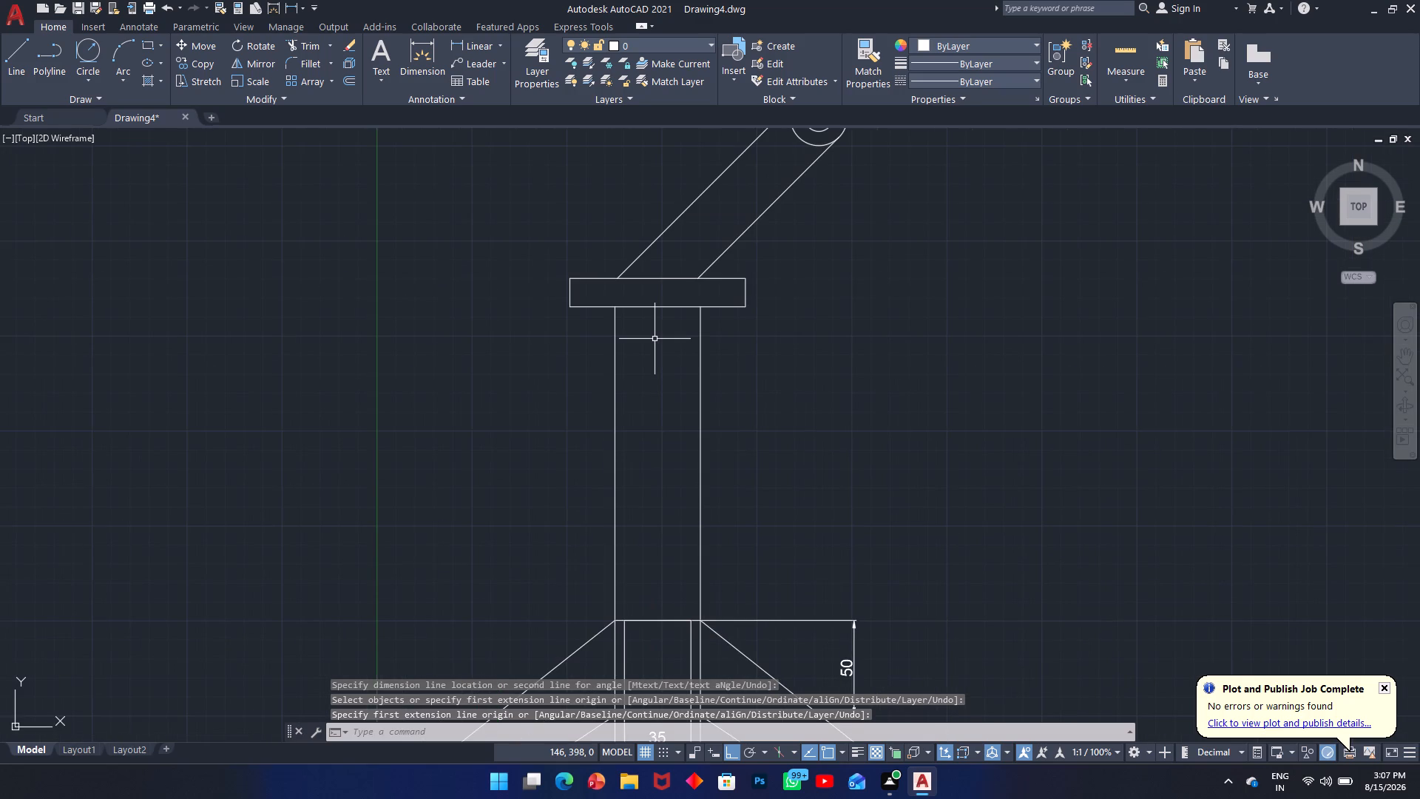
key("space")
left_click(745, 309)
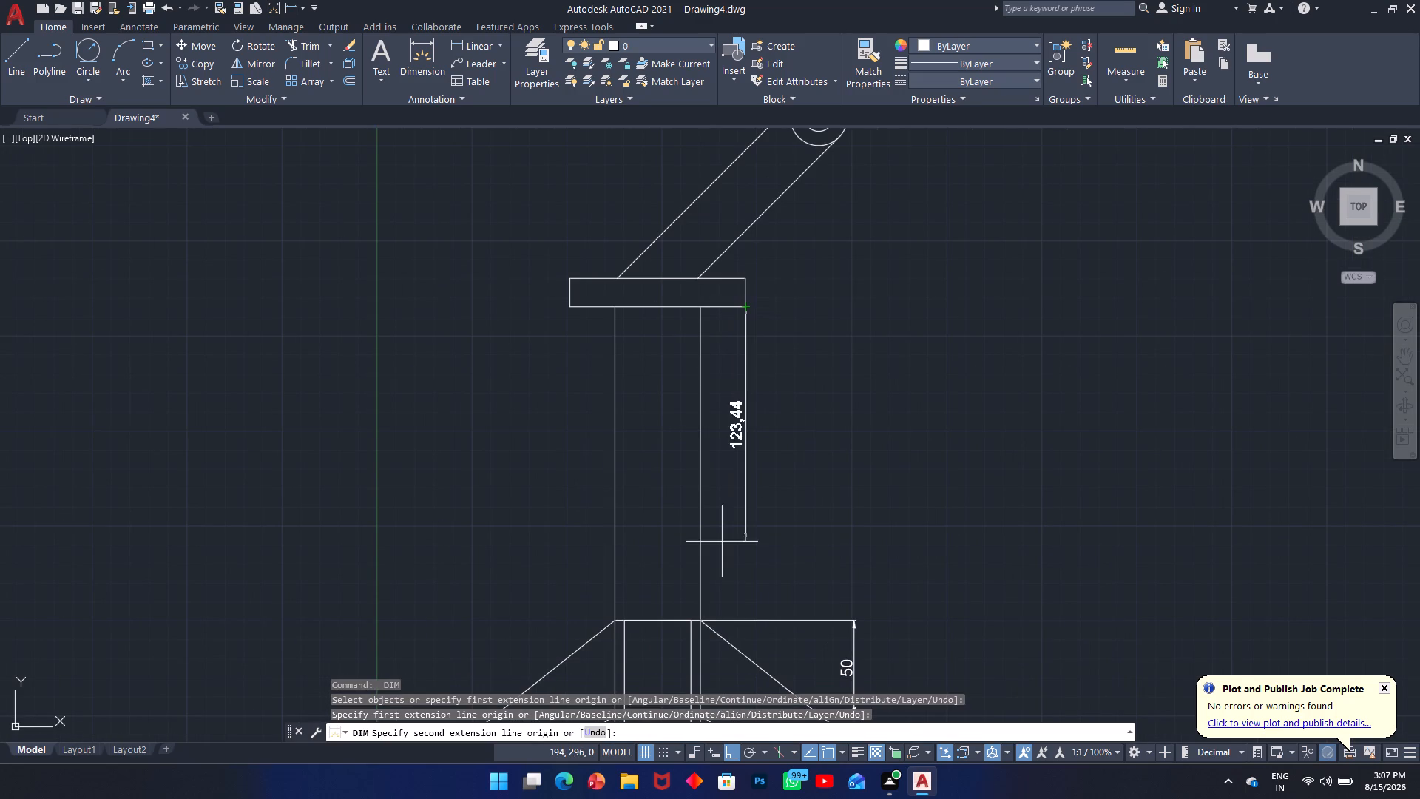
left_click(745, 619)
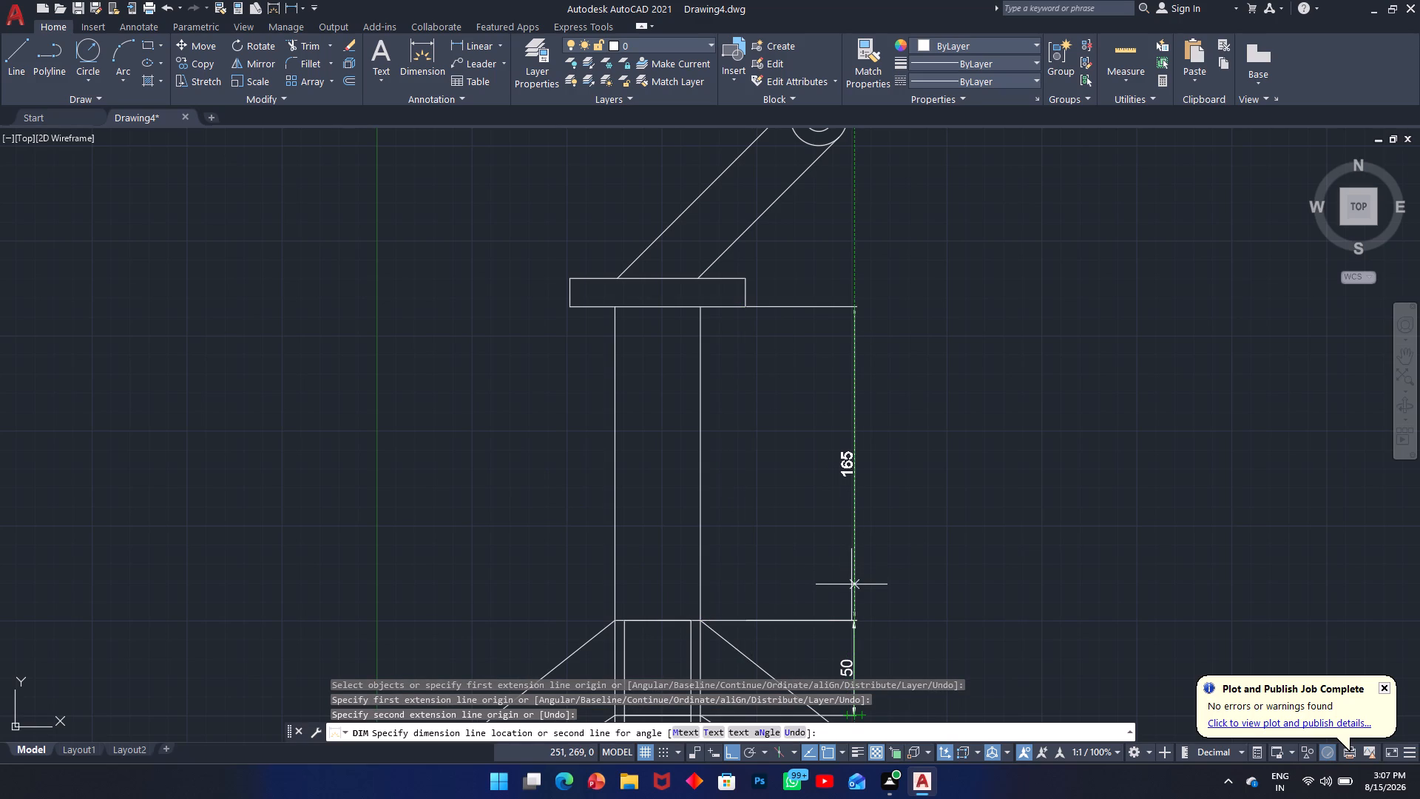
left_click(851, 584)
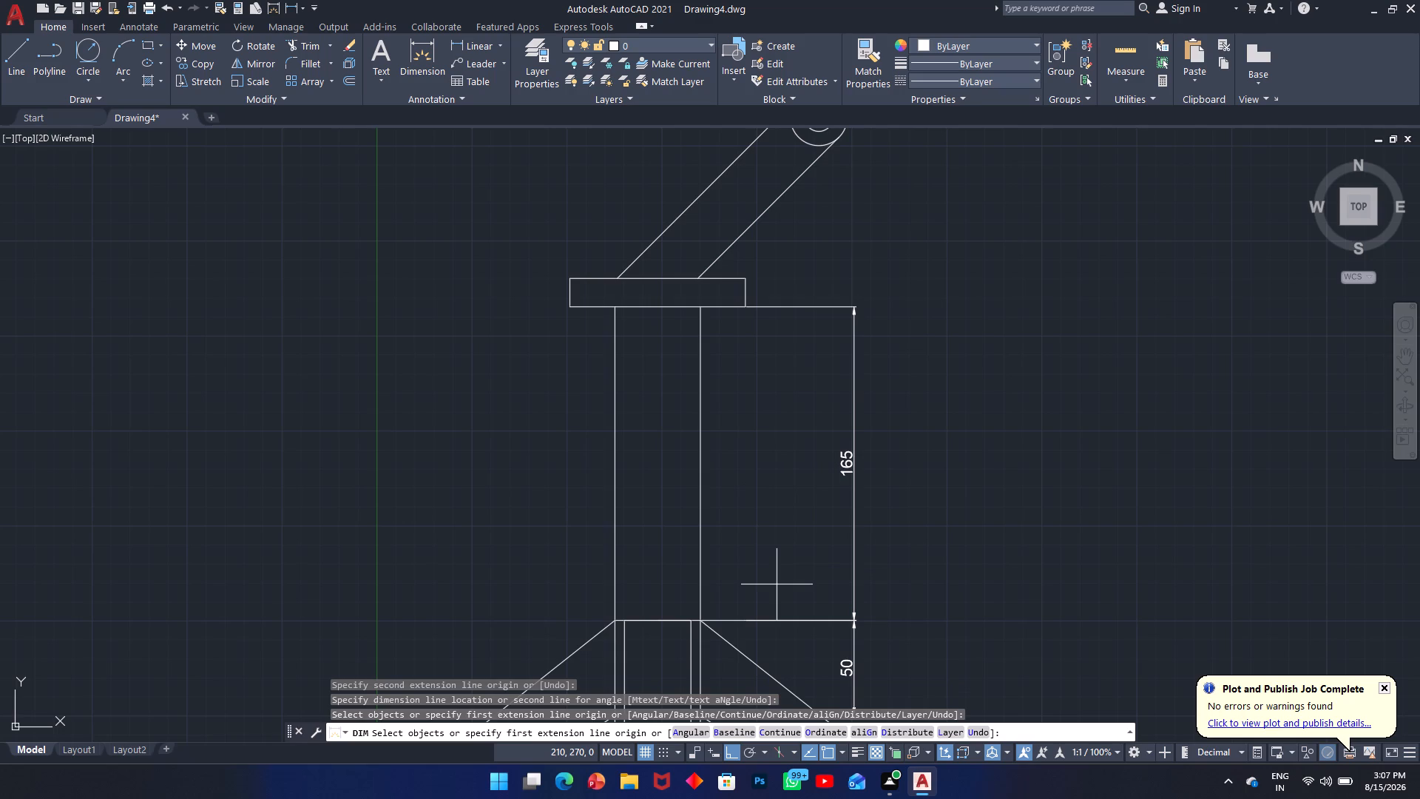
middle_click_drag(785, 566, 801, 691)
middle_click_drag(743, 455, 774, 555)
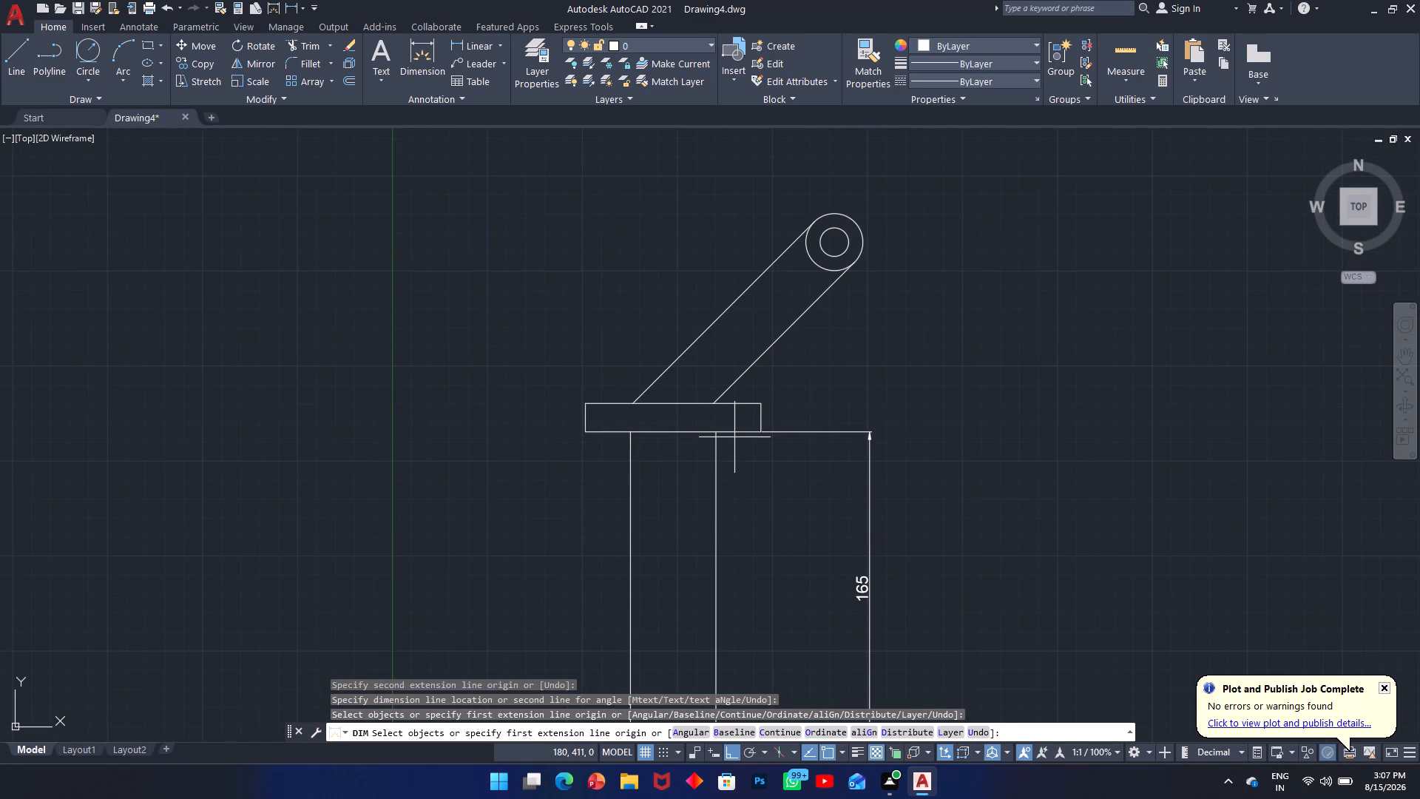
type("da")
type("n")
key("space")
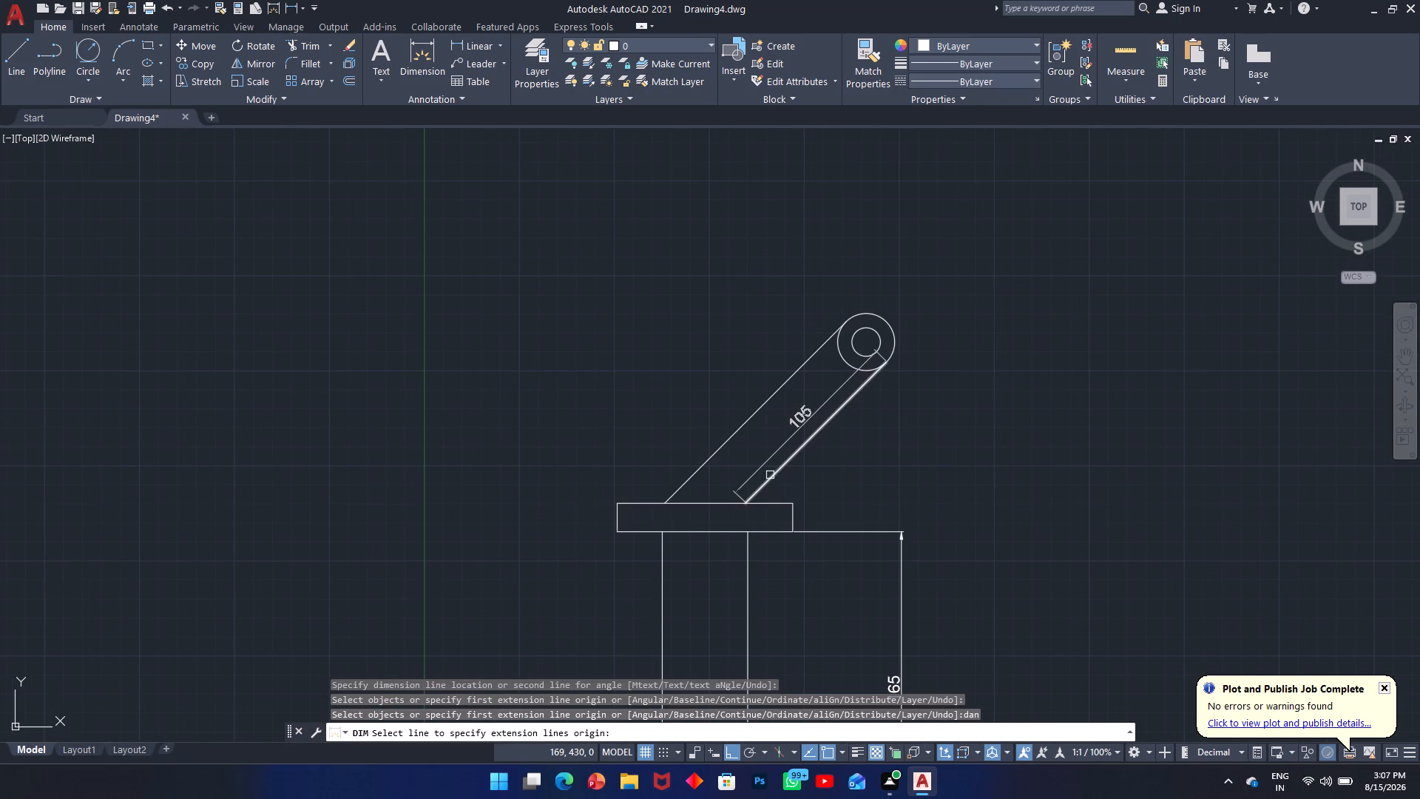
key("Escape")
Add an angular dimension between the upper arm's lower-right edge and the head's top edge, placed outside the arm.
type("da")
key("n")
key("space")
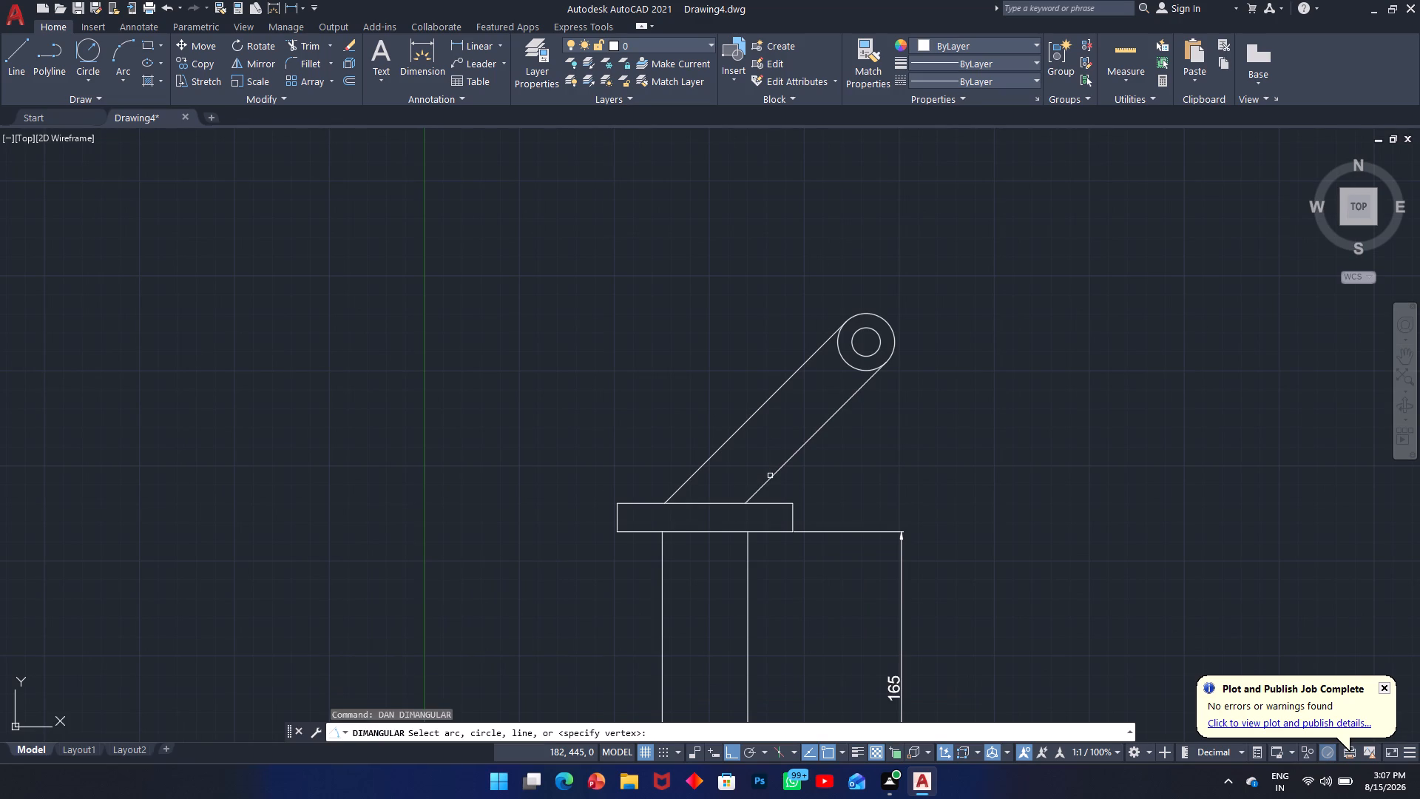
left_click(775, 477)
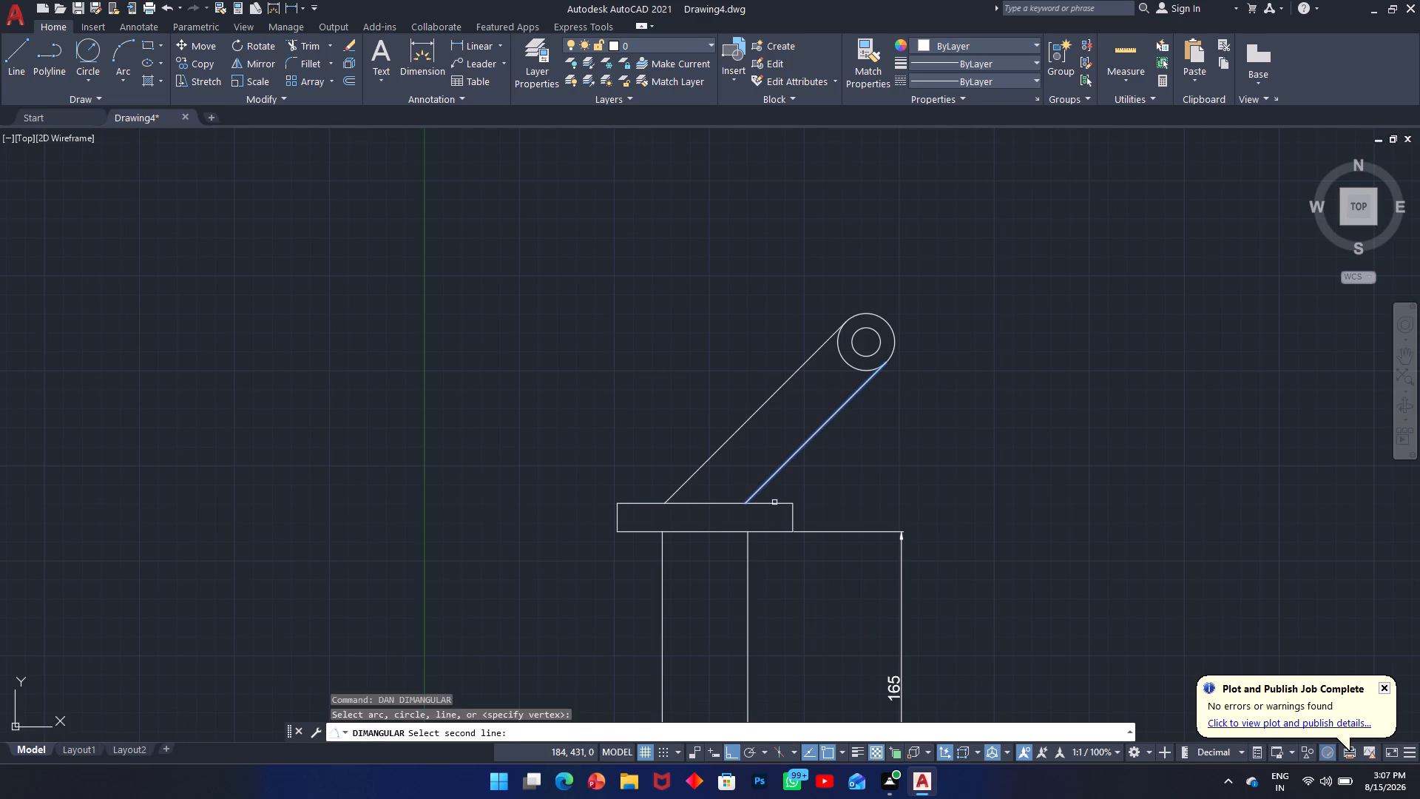
left_click(774, 502)
left_click(829, 469)
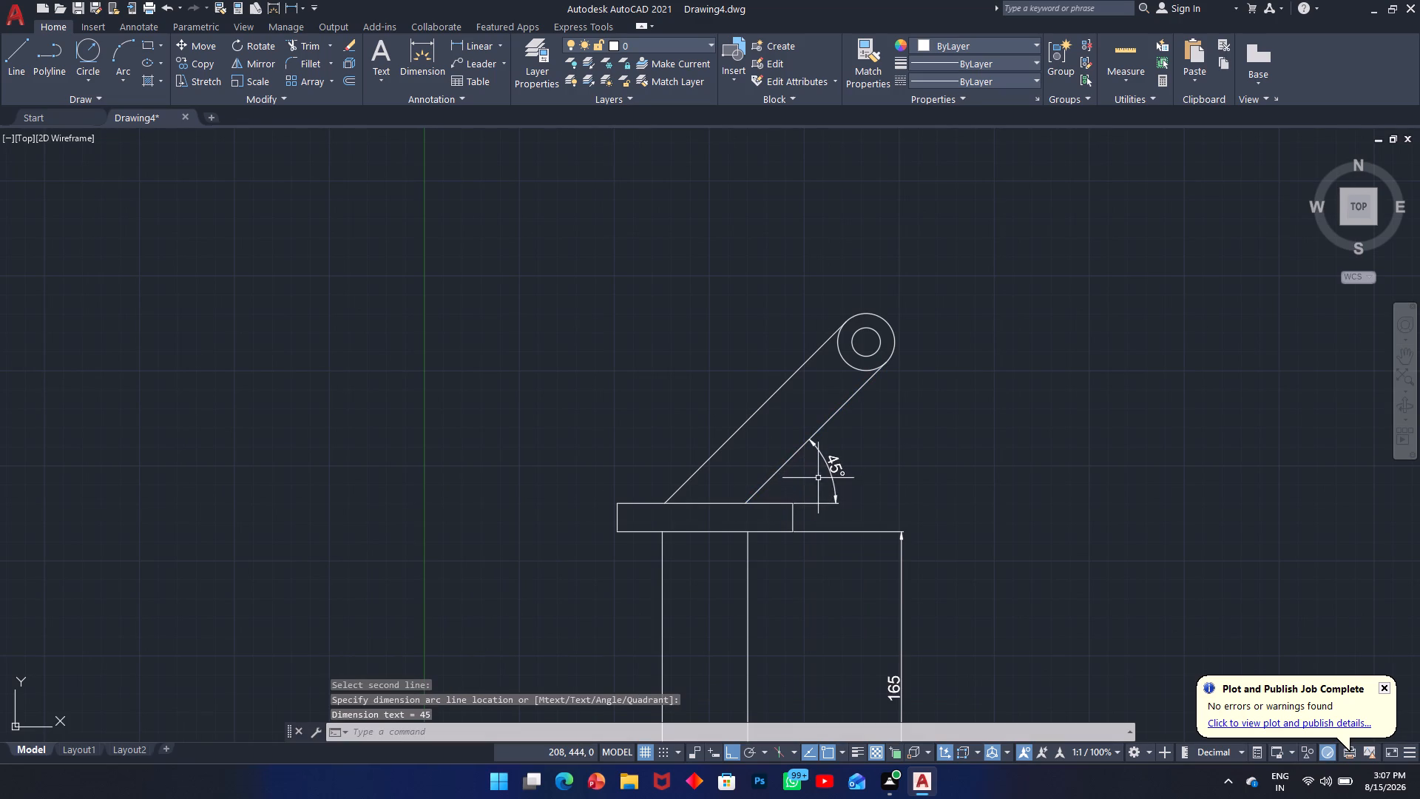
Add a diameter dimension to the inner hole at the end of the upper arm, placed outside to its right.
key("space")
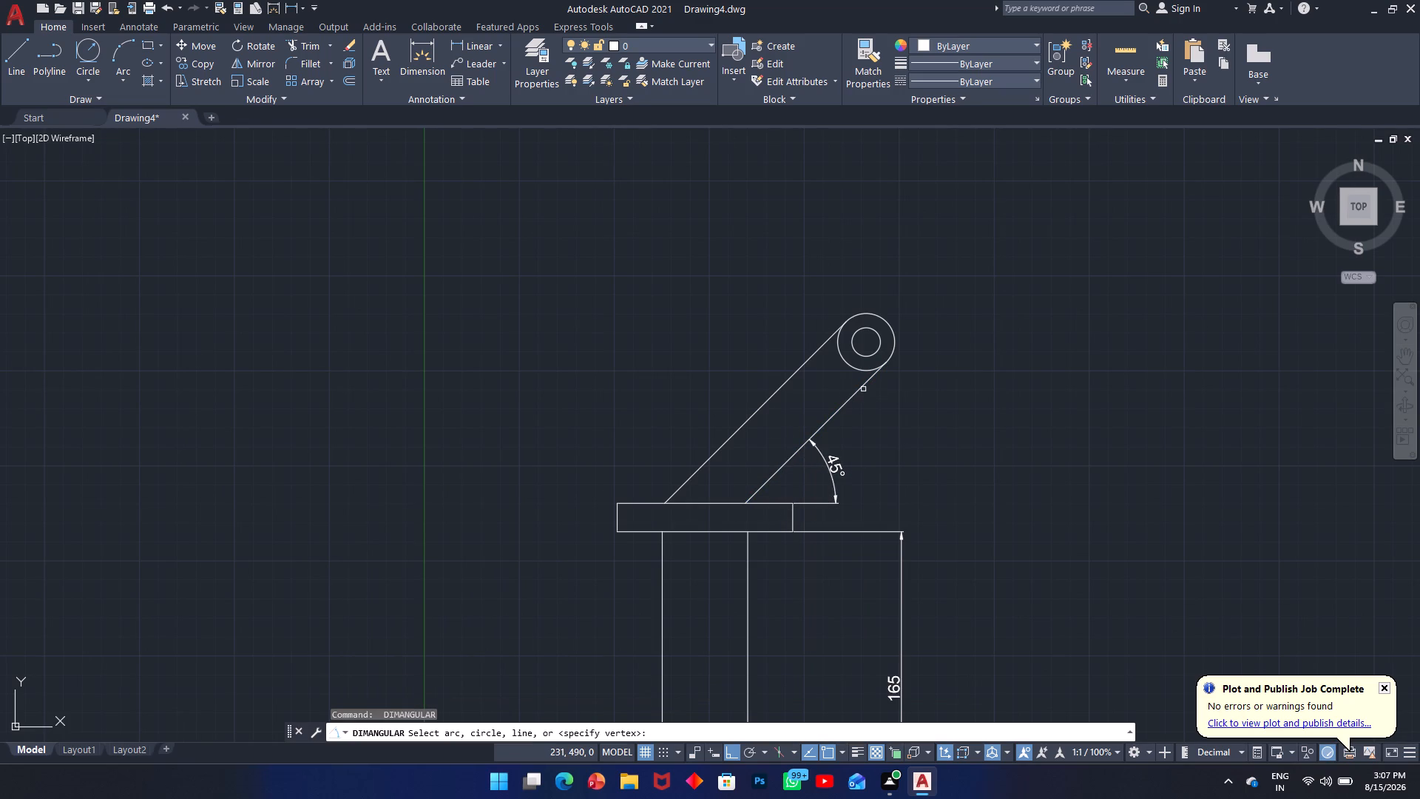
key("Escape")
key("d")
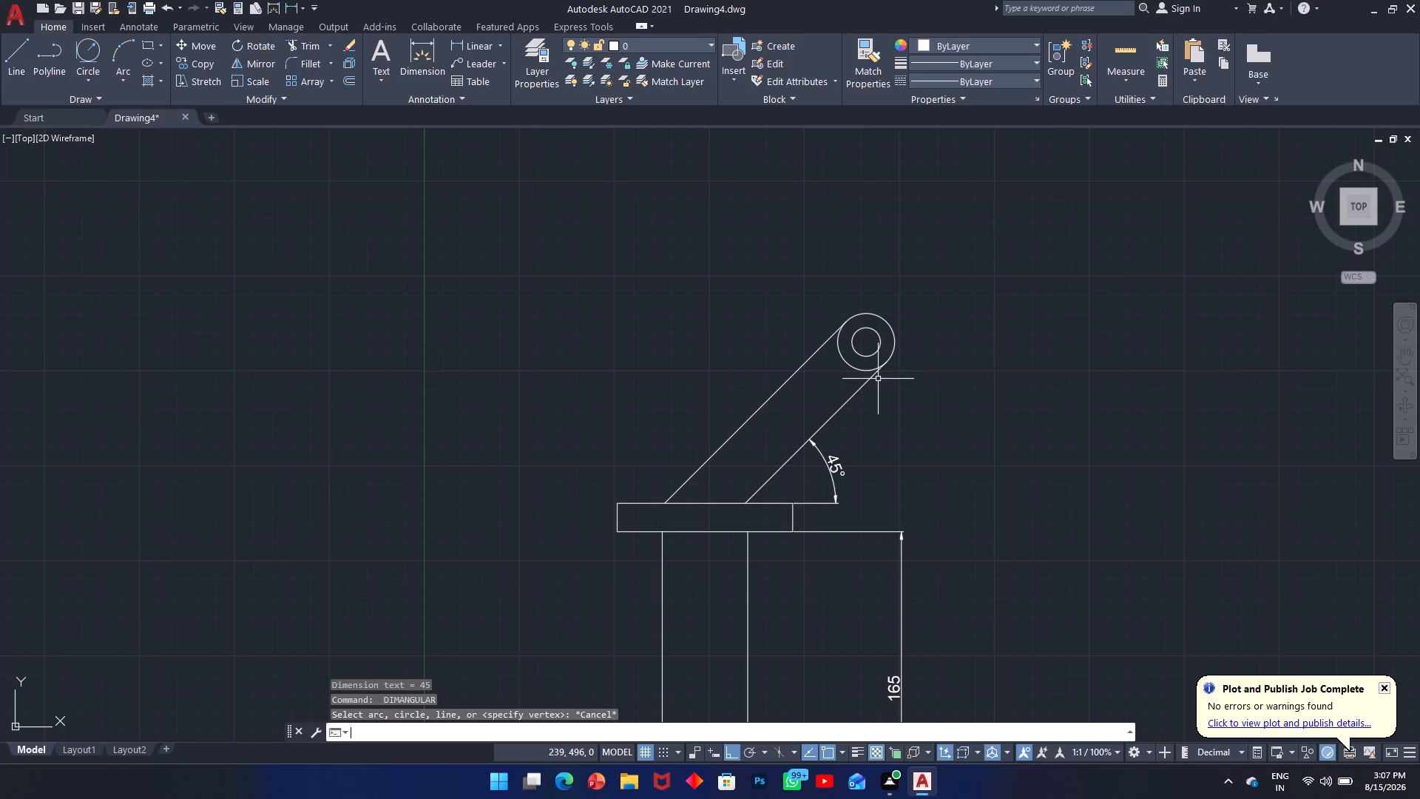
key("d")
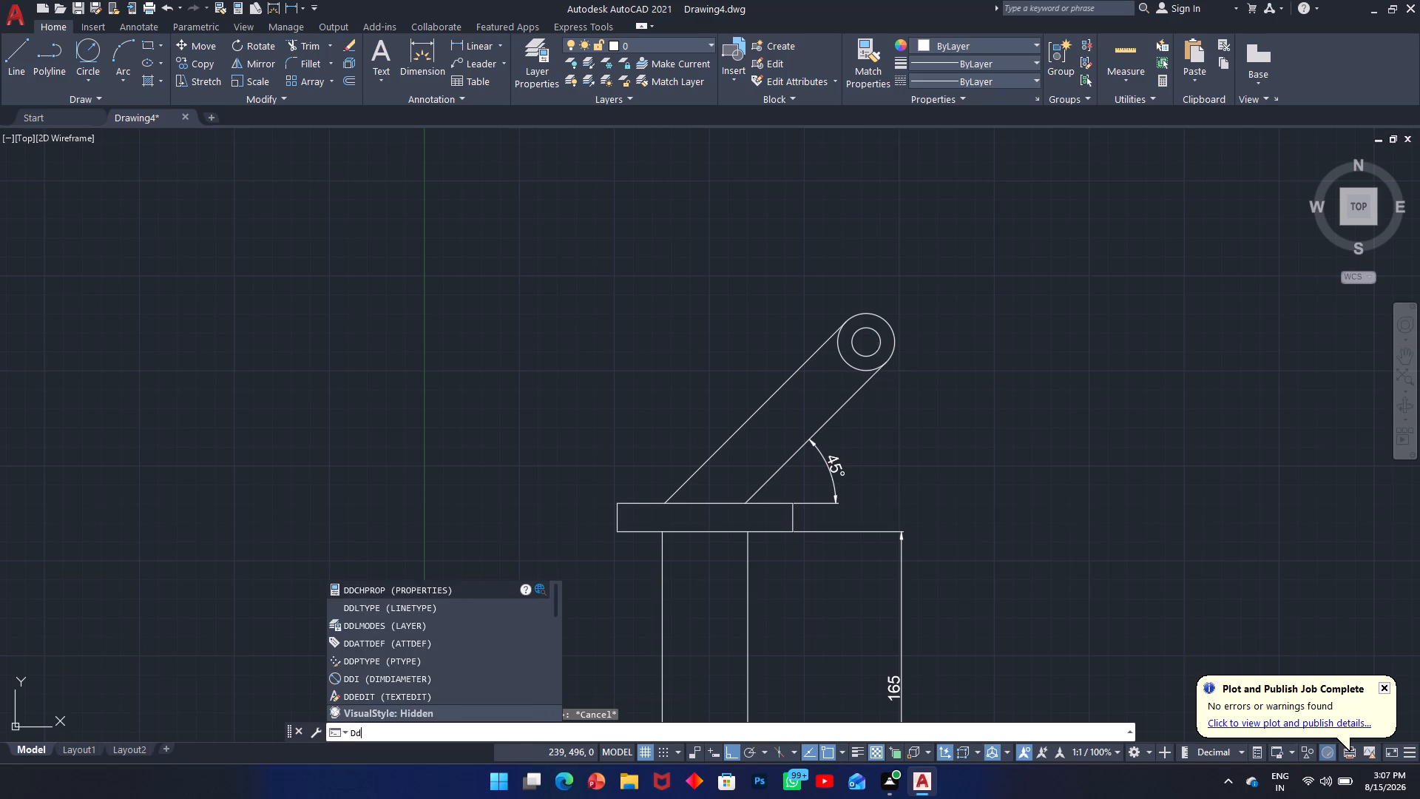
type("i")
key("space")
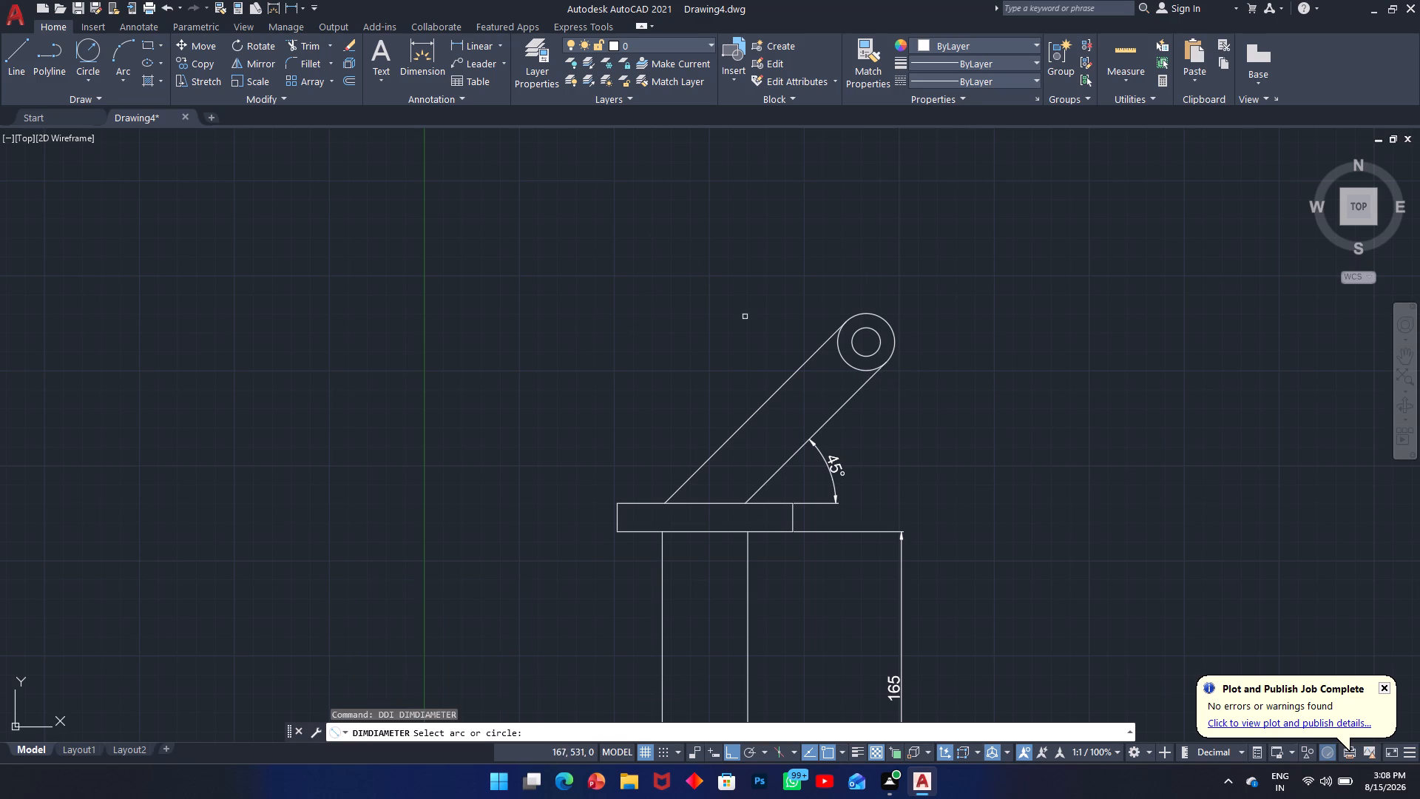
left_click(879, 353)
left_click(940, 365)
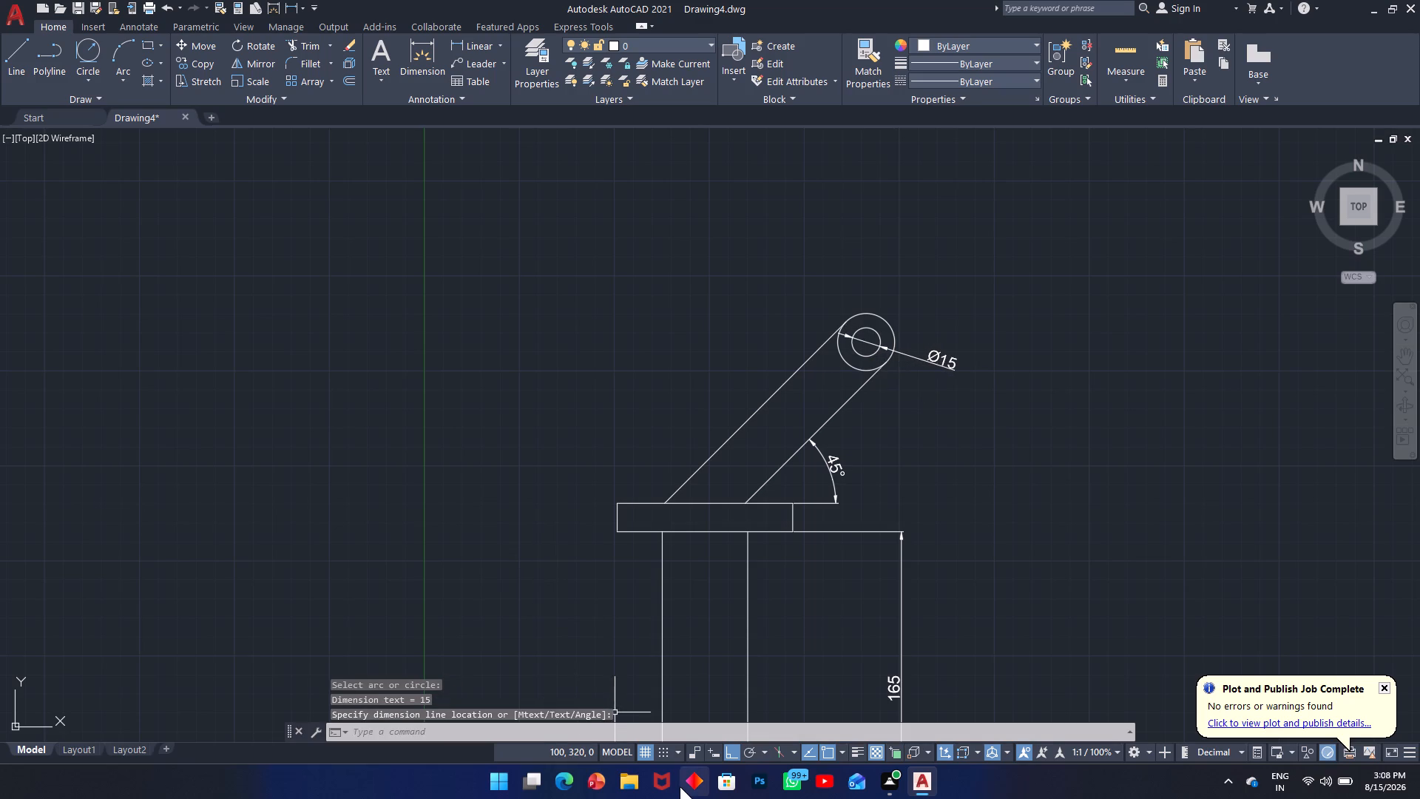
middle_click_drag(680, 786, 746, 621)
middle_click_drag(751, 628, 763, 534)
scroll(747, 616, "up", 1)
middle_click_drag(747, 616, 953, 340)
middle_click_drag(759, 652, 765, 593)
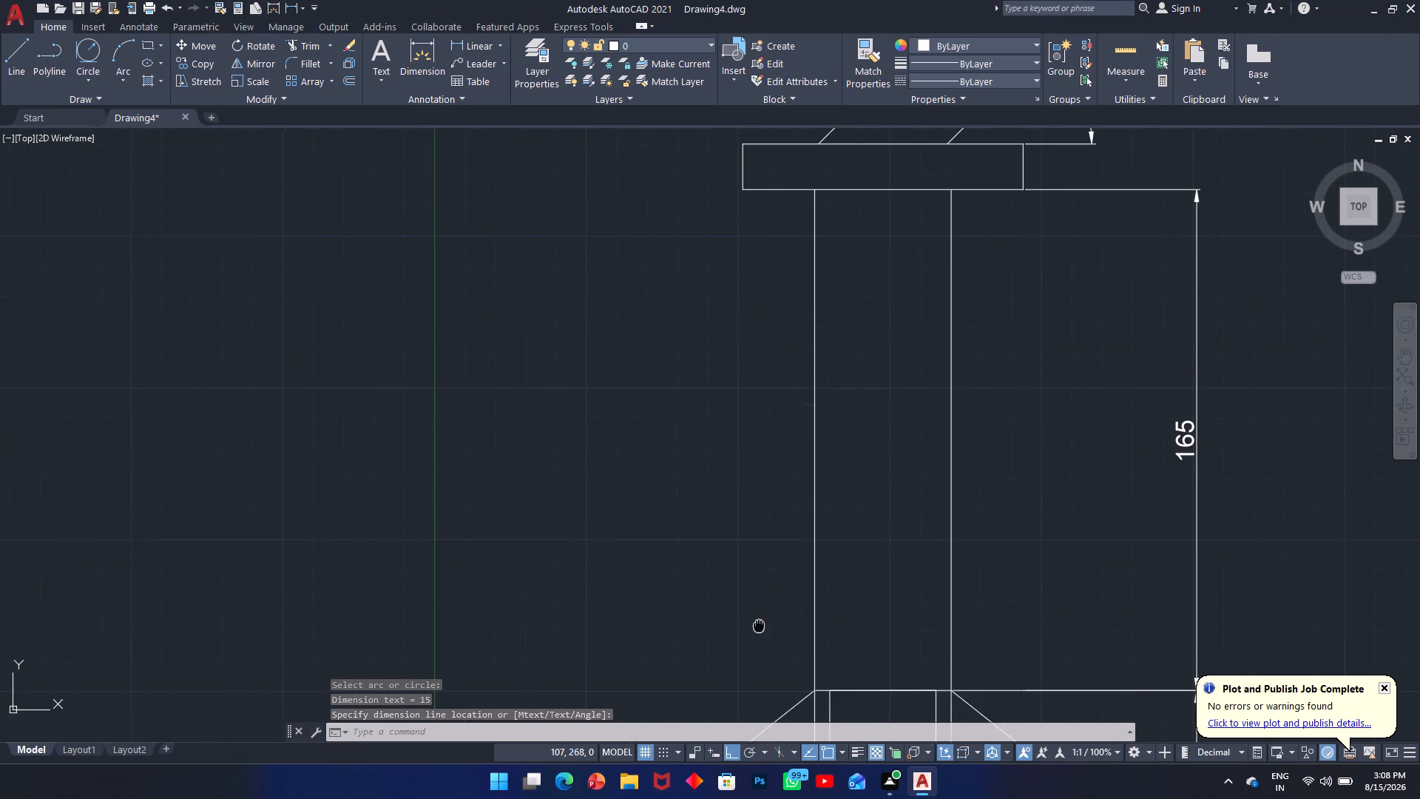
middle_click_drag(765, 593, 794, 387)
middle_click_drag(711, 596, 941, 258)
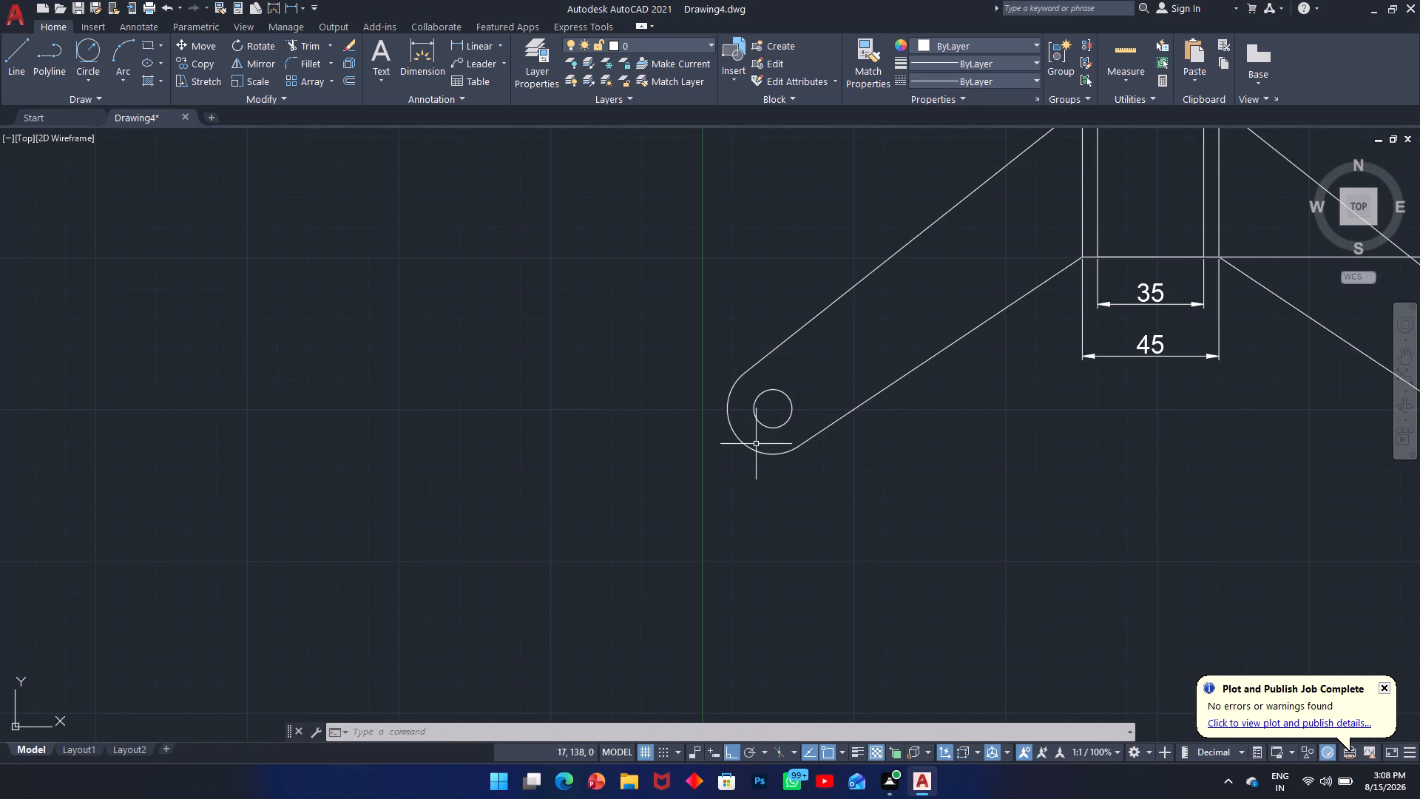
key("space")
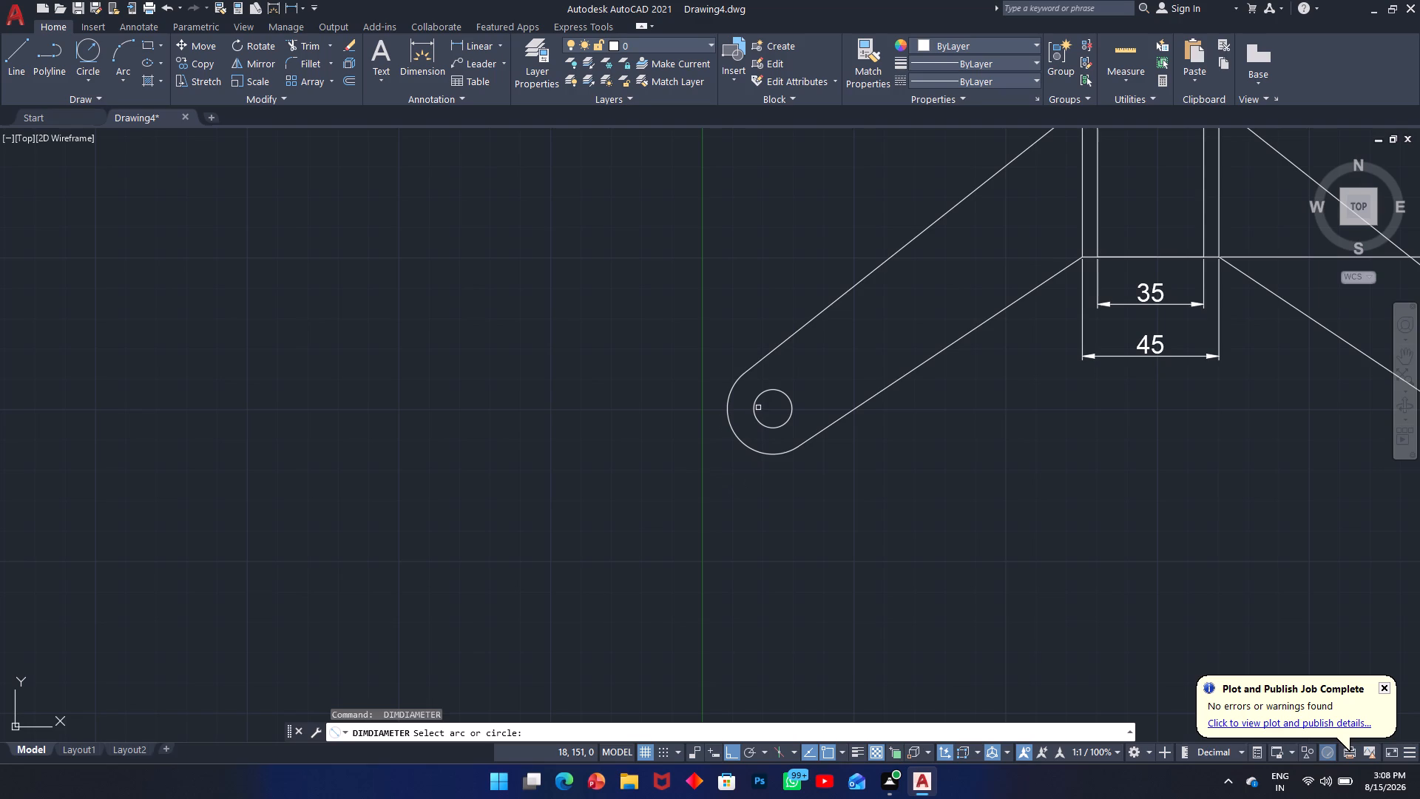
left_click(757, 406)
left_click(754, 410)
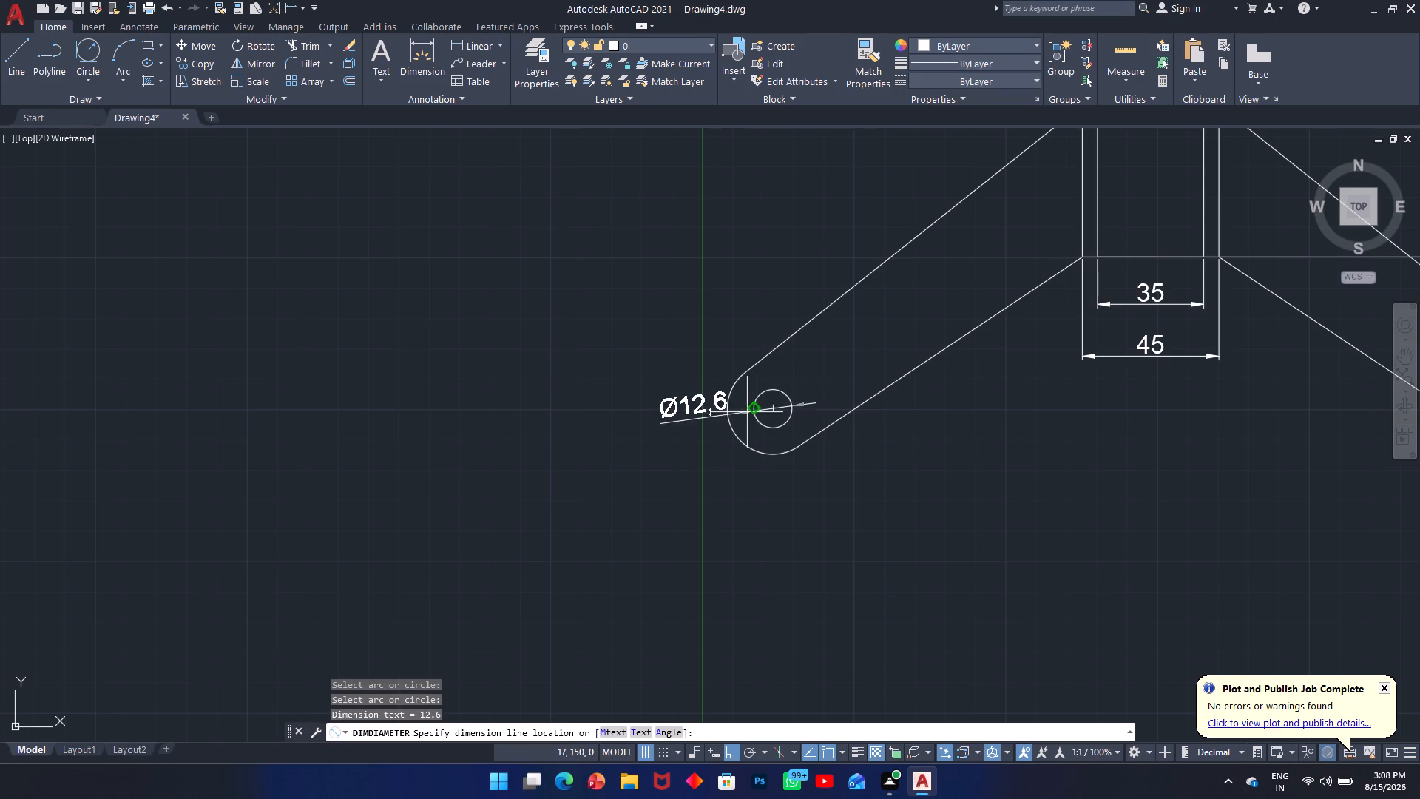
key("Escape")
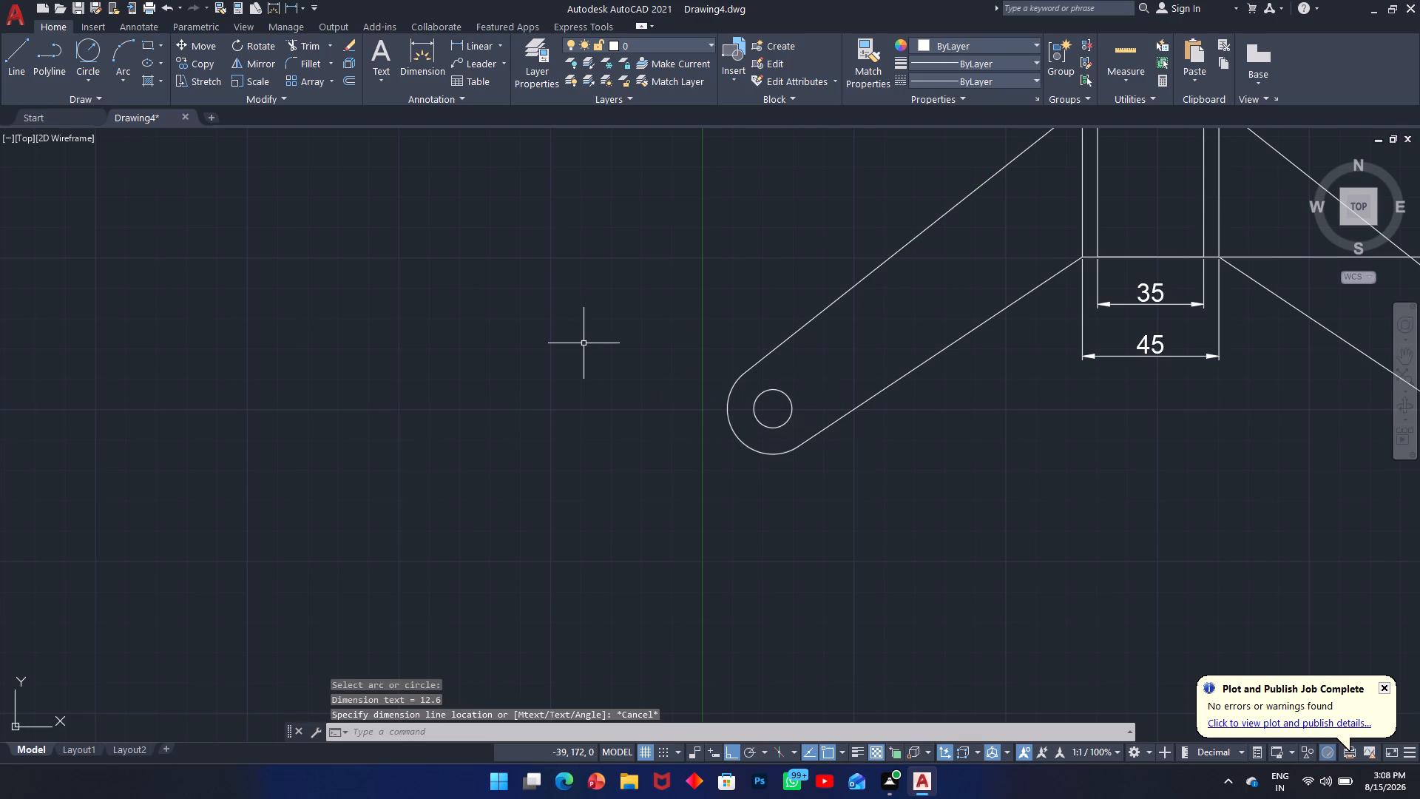
Add a diameter dimension to the rounded end of the lower left arm, placed outside to its left.
key("d")
key("d")
key("i")
key("space")
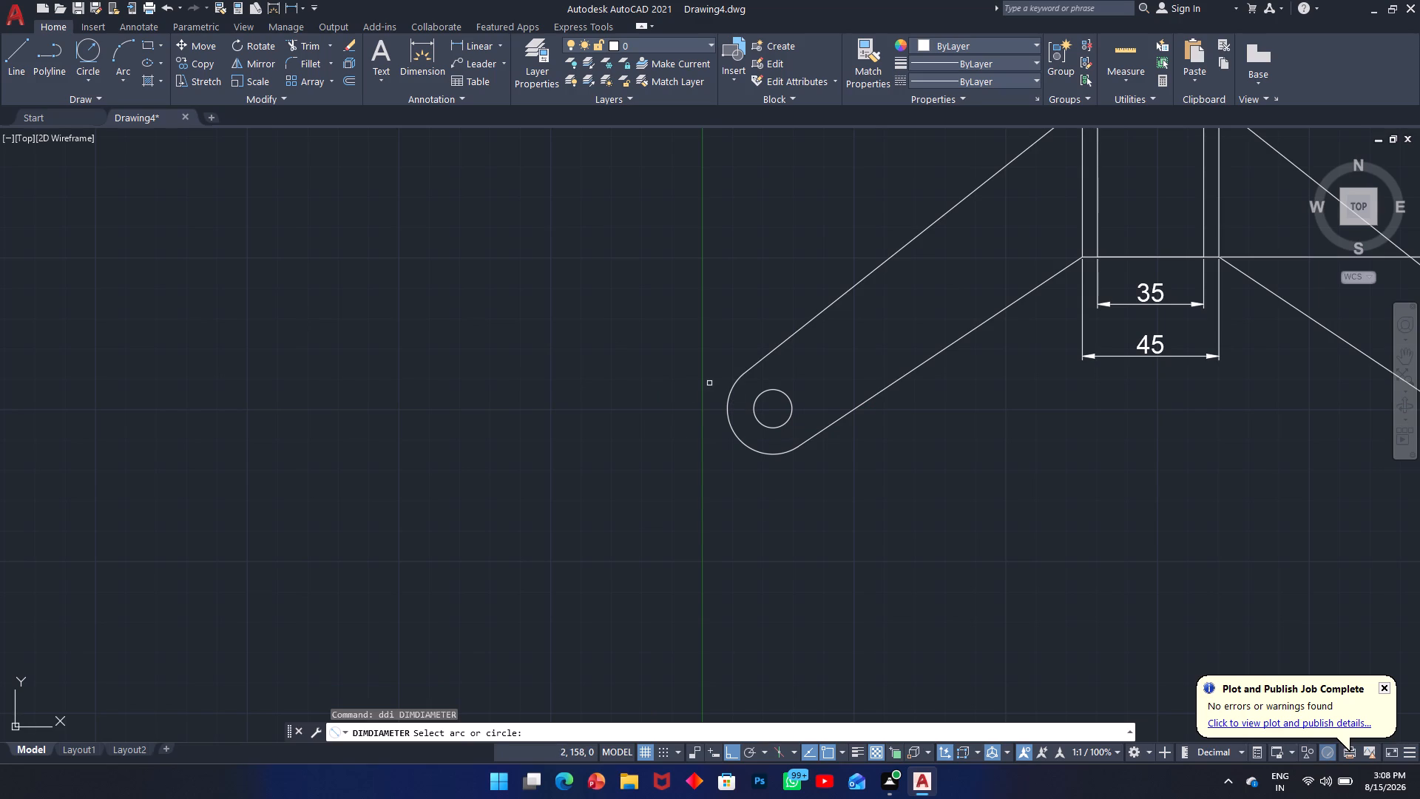
left_click(728, 386)
left_click(730, 388)
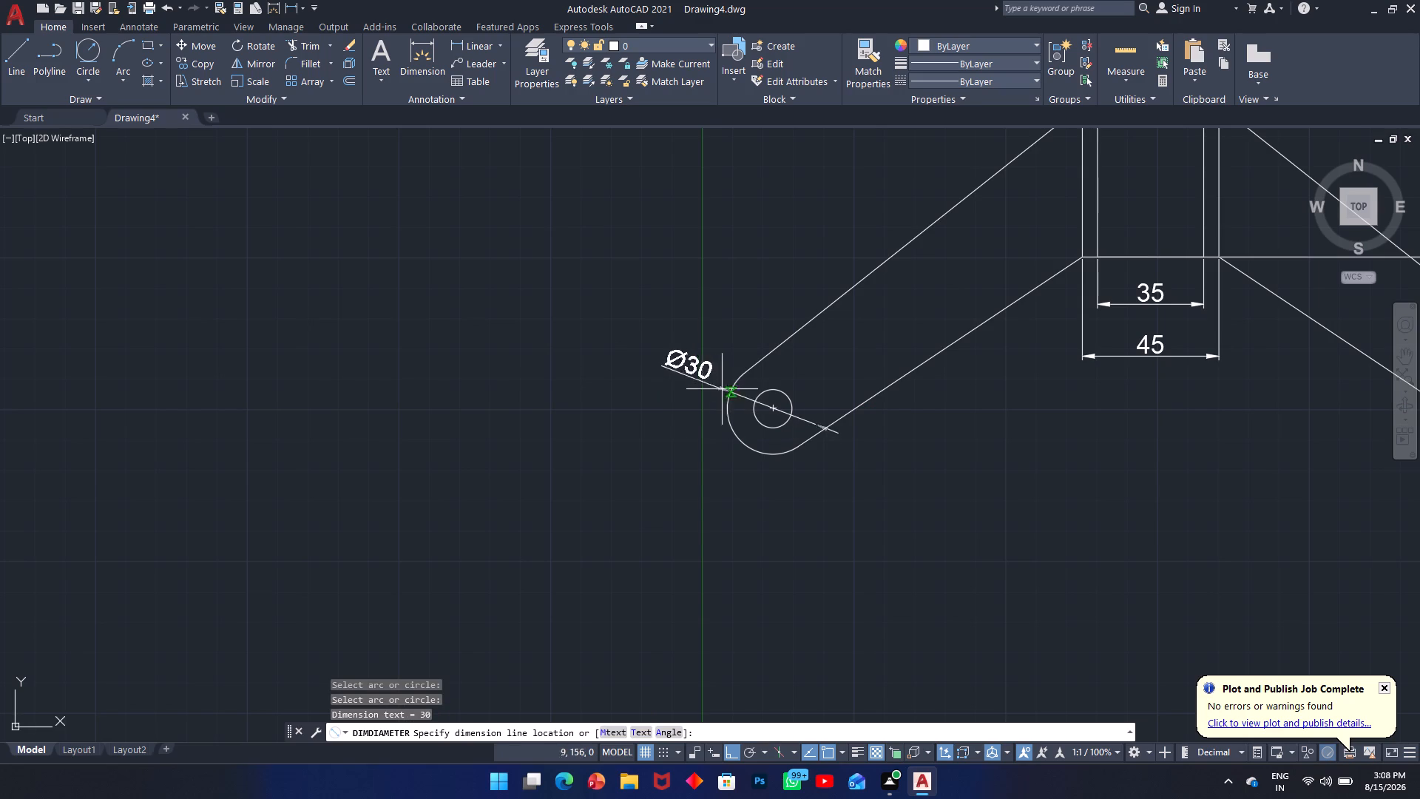
left_click(641, 381)
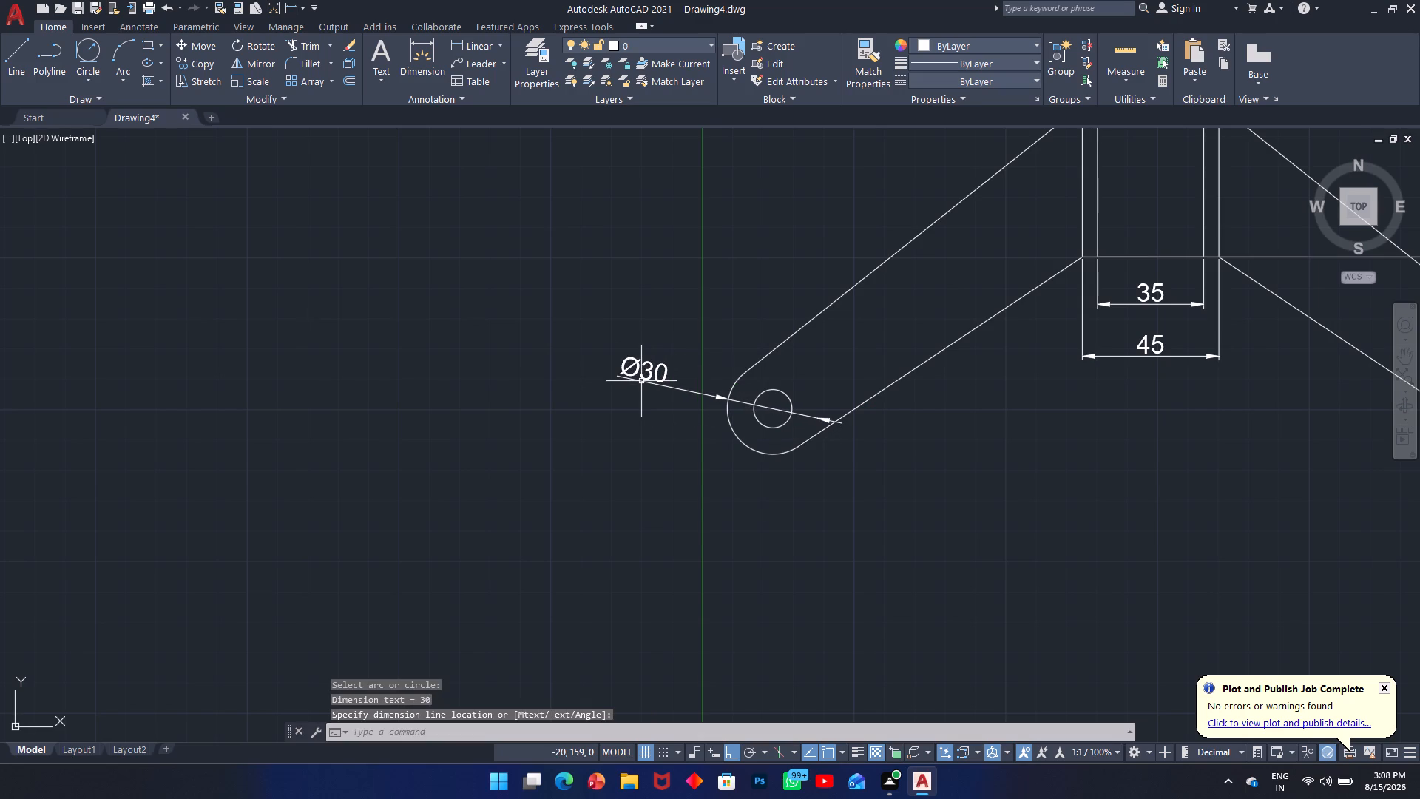
Add a radius dimension to the hole in the lower left arm, placed vertically below the arm's end.
type("dd")
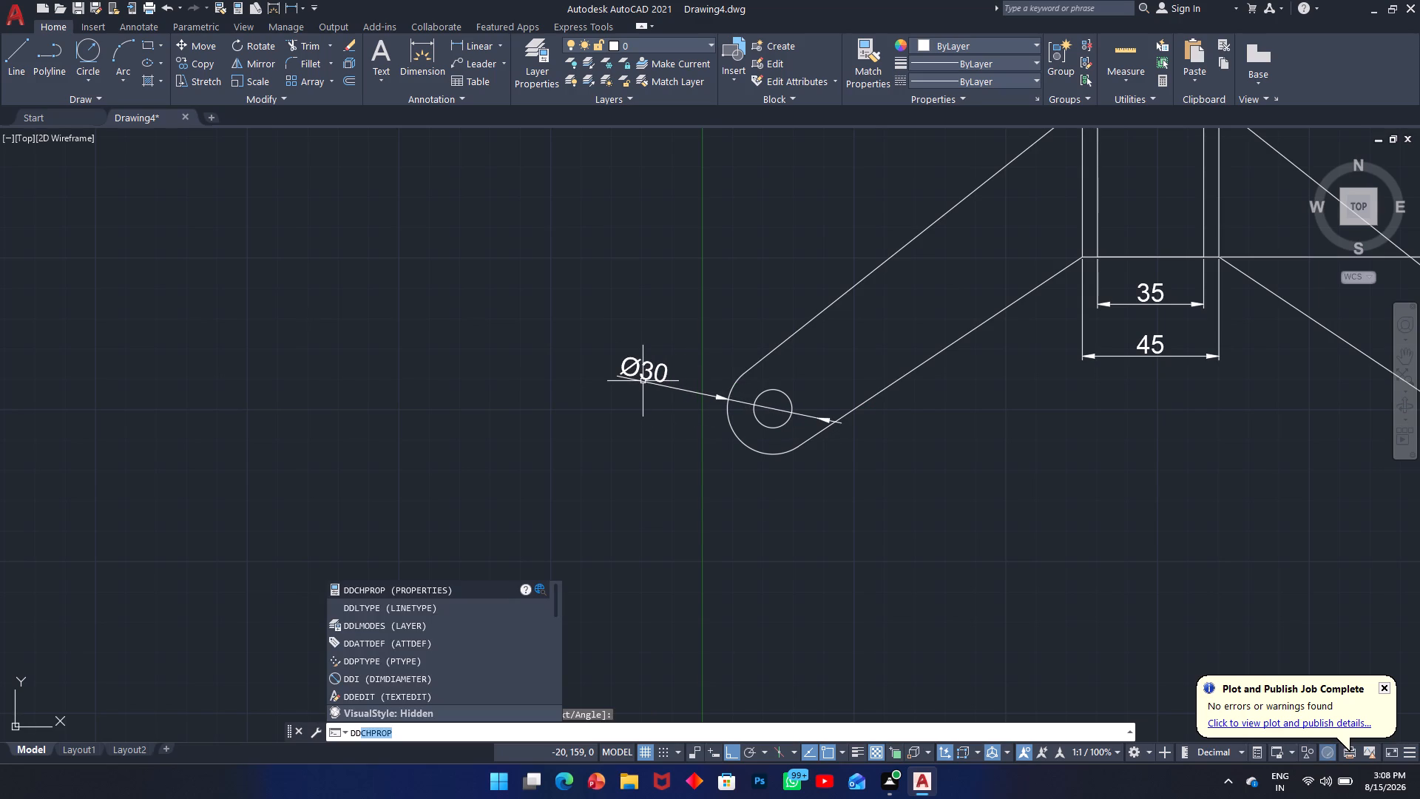
key("BackSpace")
key("r")
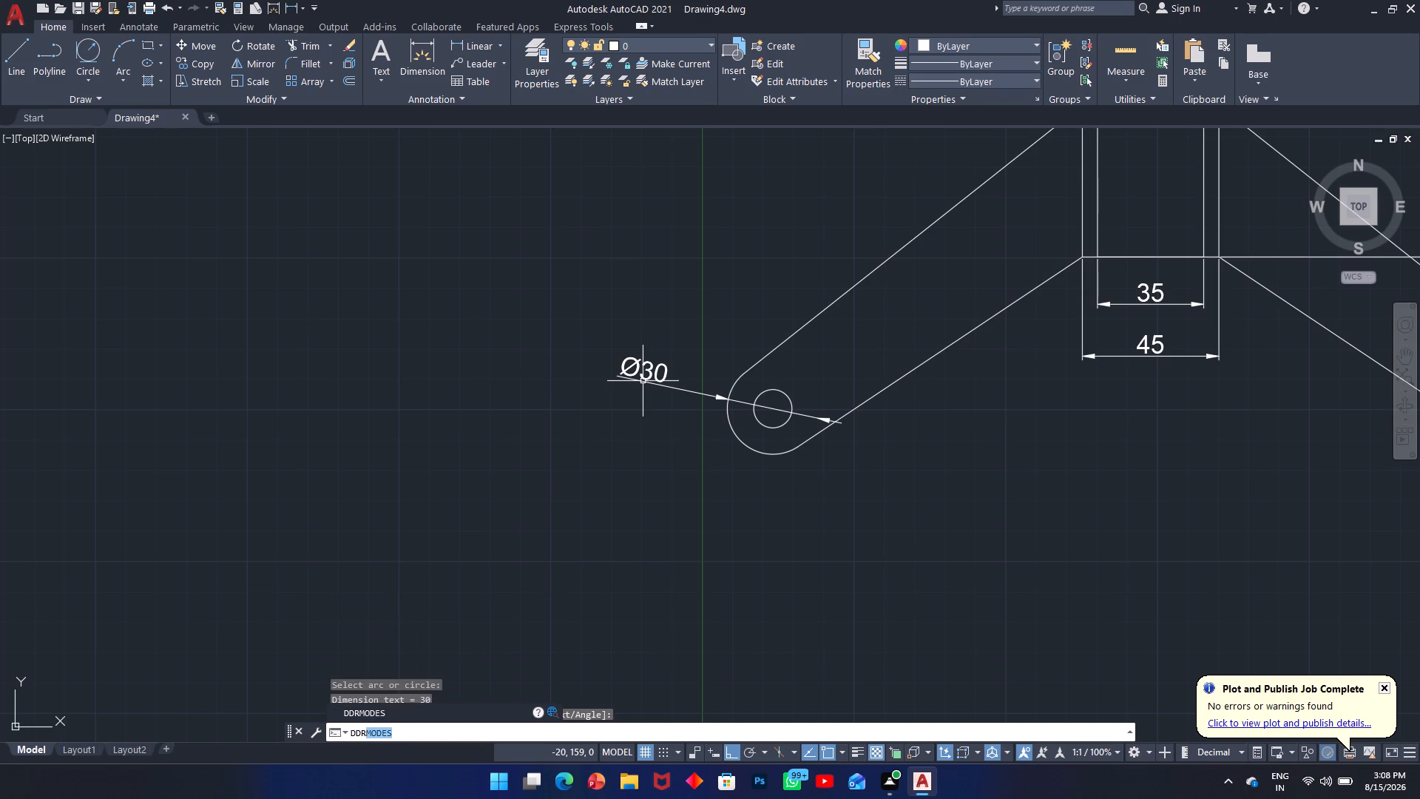
key("BackSpace")
key("BackSpace")
key("BackSpace")
key("BackSpace")
key("BackSpace")
key("BackSpace")
type("dra")
key("space")
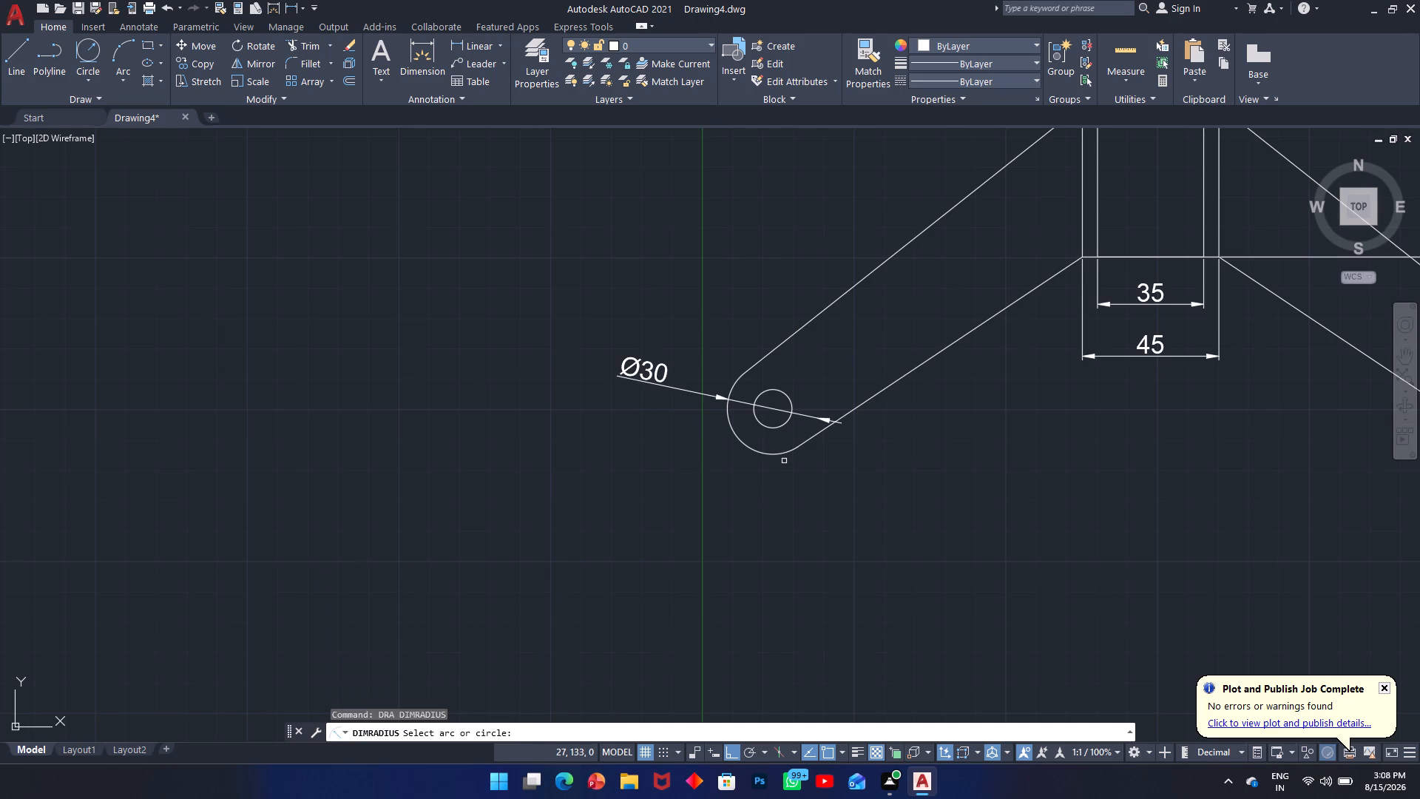
left_click(775, 428)
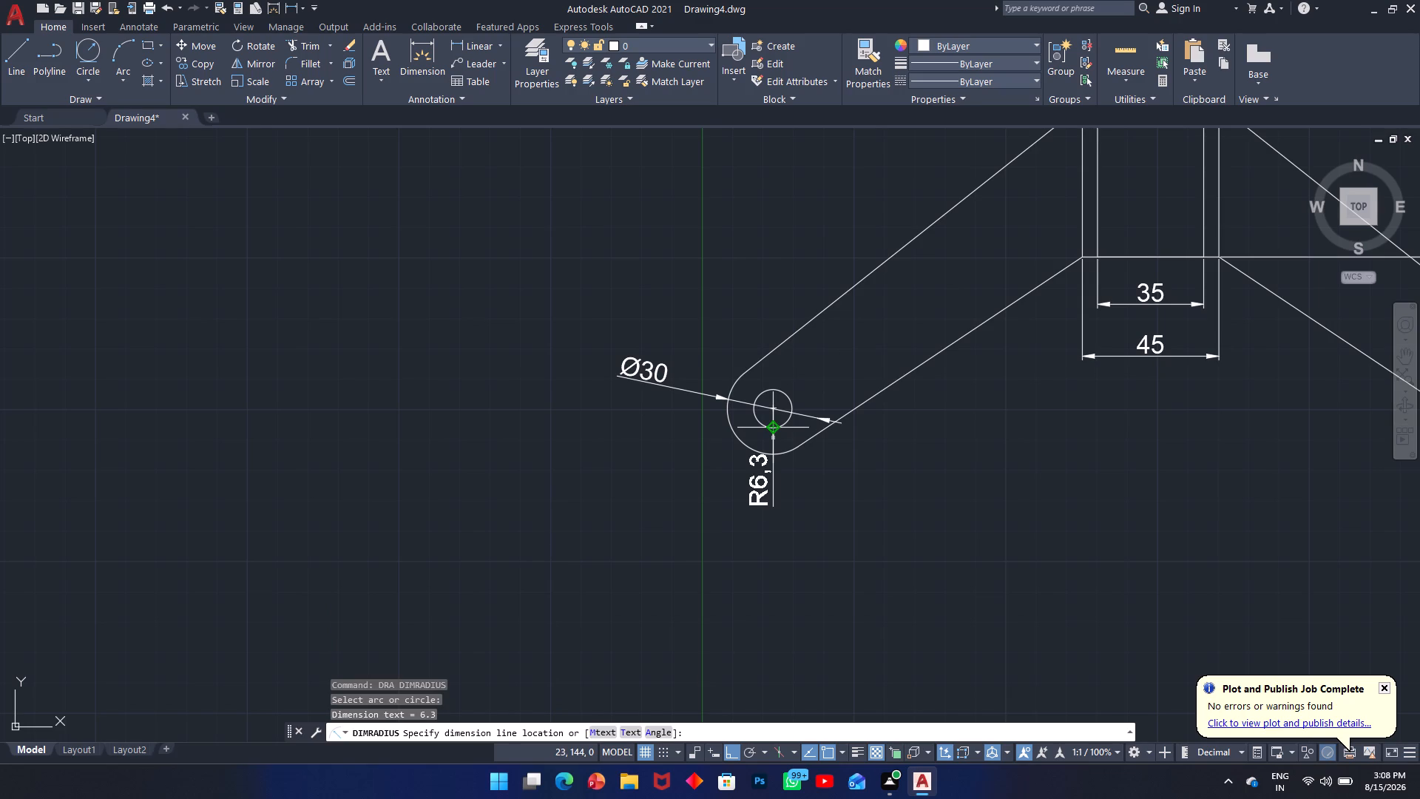
left_click(772, 519)
left_click(836, 473)
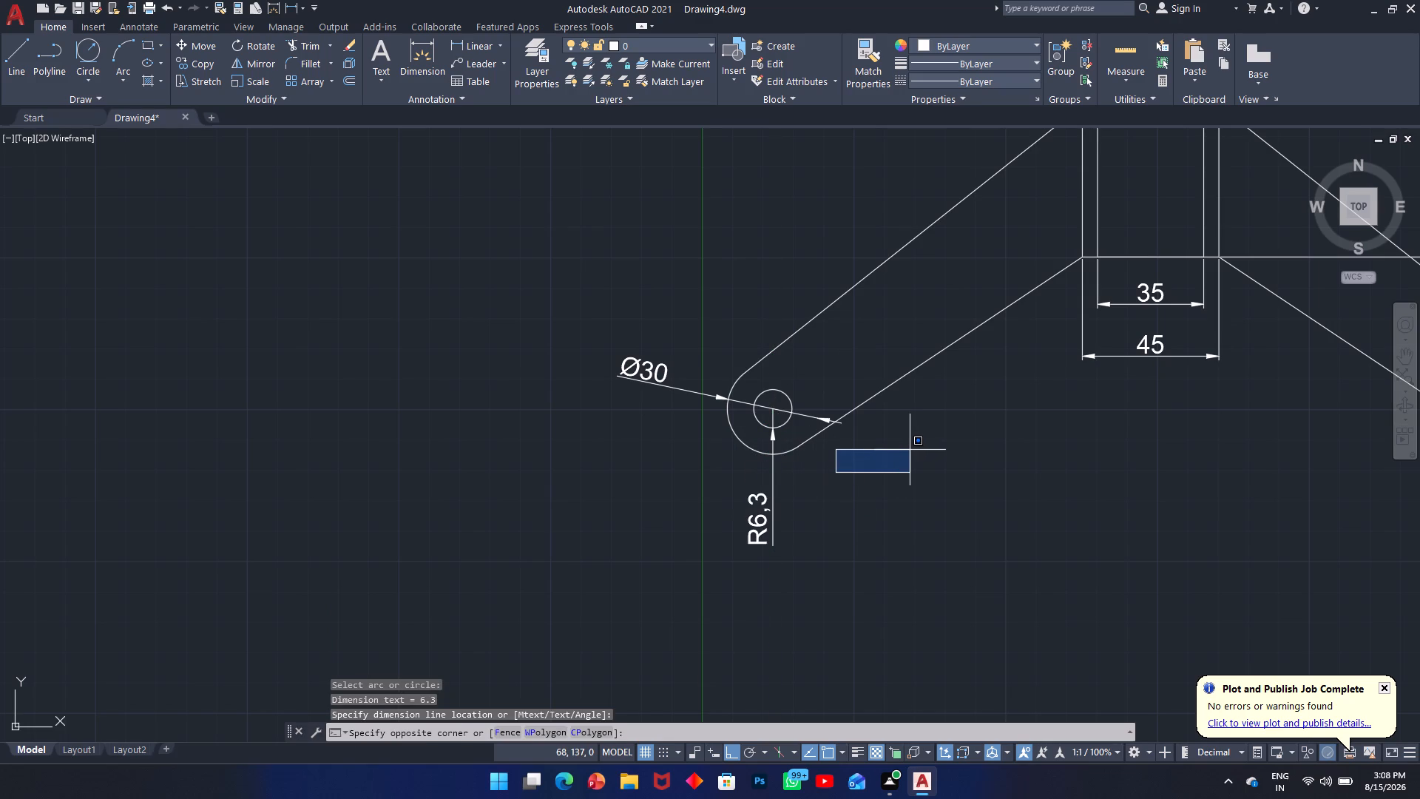
left_click(910, 450)
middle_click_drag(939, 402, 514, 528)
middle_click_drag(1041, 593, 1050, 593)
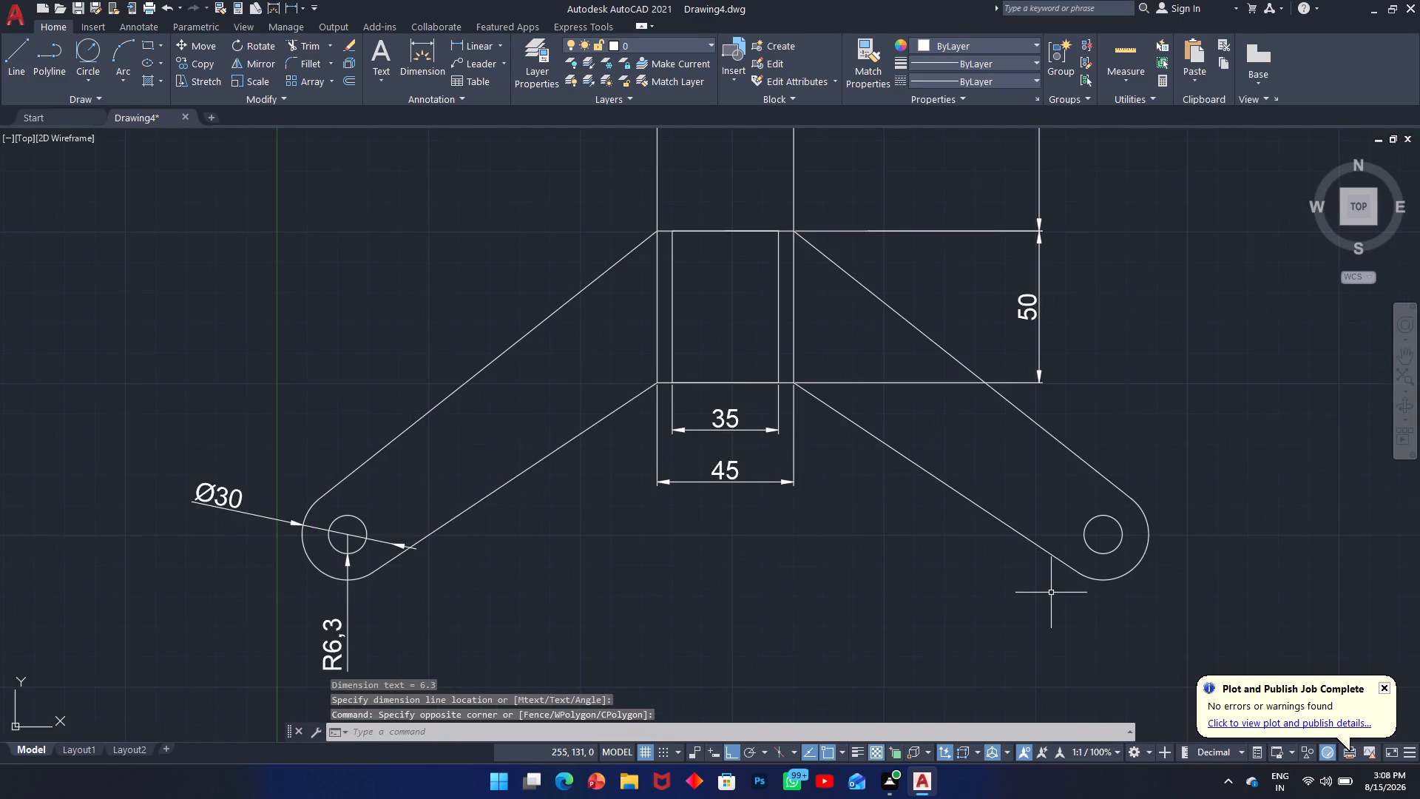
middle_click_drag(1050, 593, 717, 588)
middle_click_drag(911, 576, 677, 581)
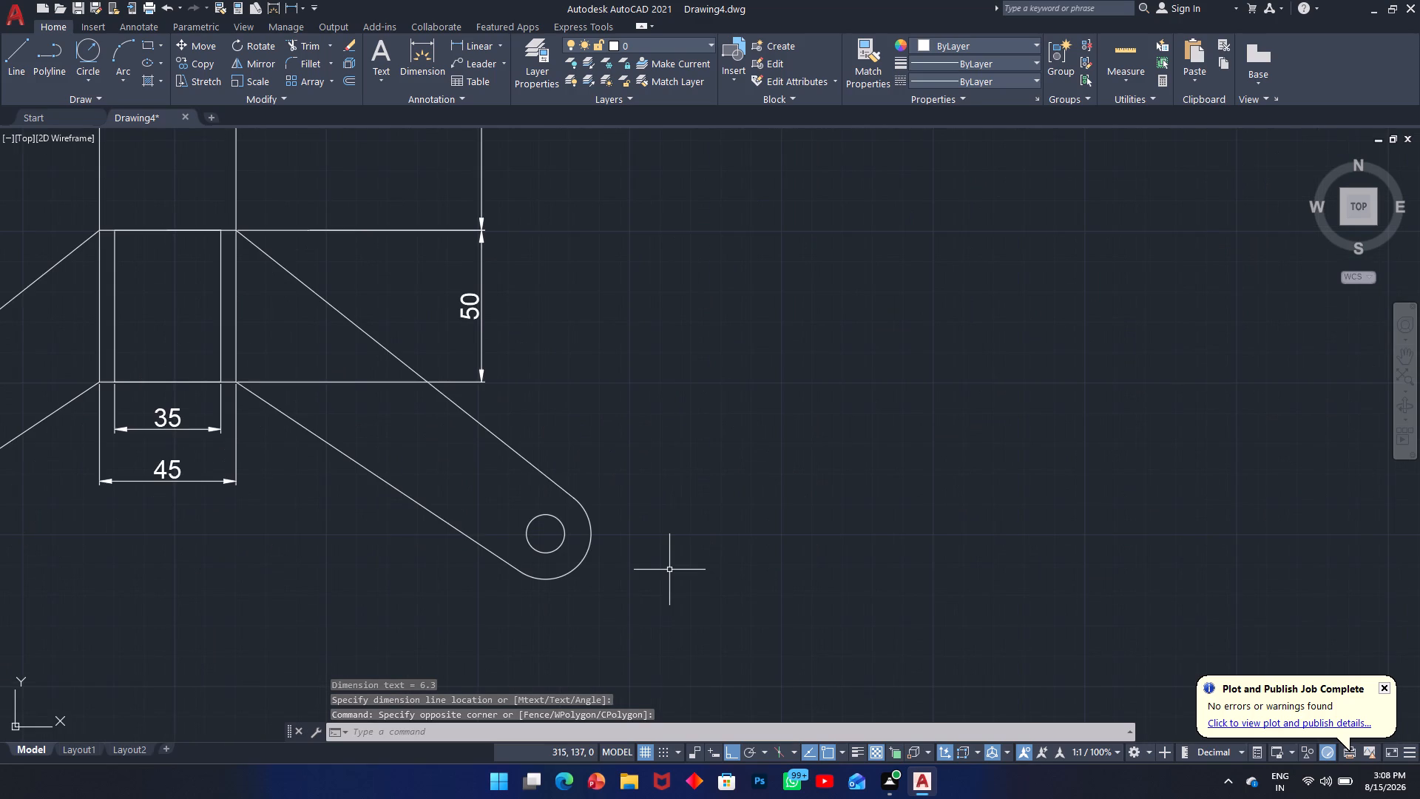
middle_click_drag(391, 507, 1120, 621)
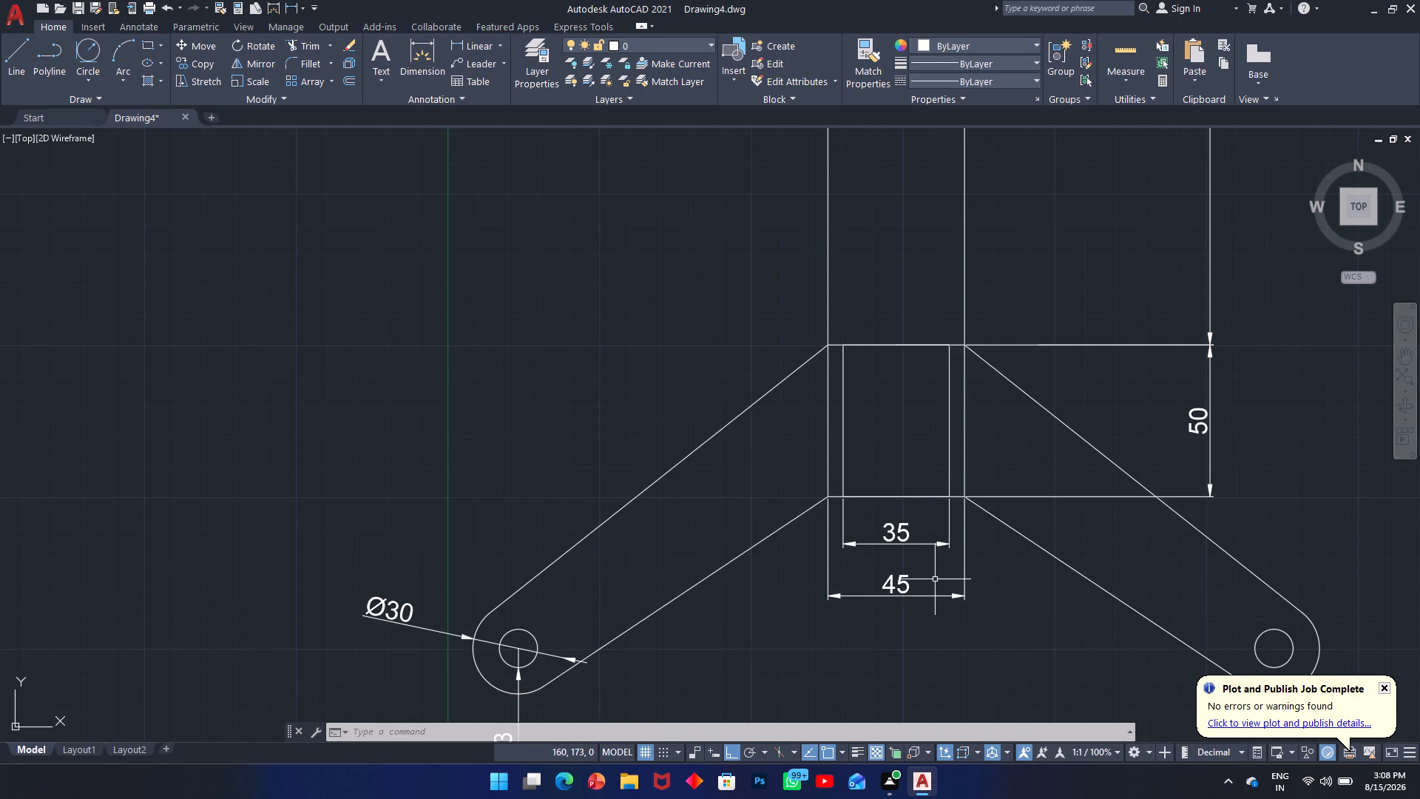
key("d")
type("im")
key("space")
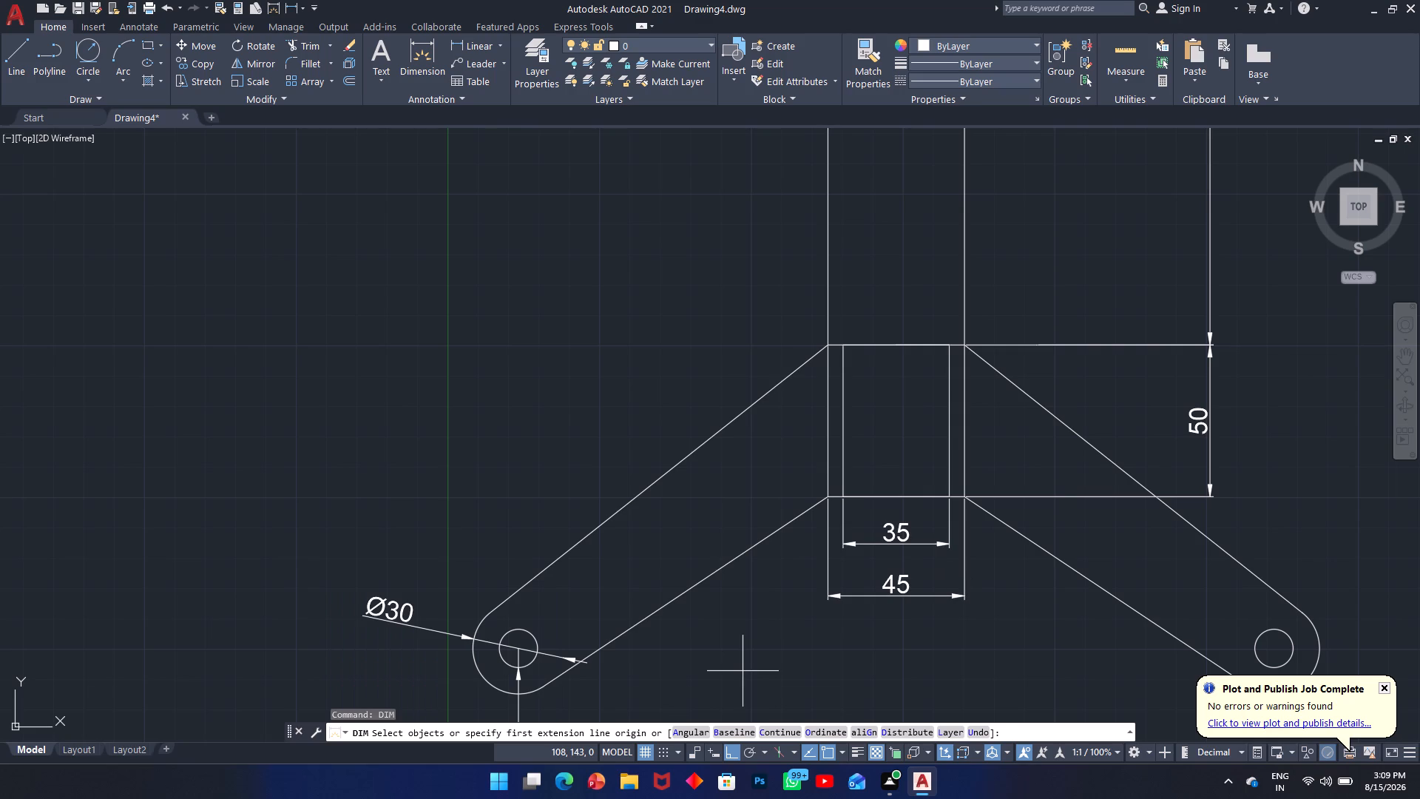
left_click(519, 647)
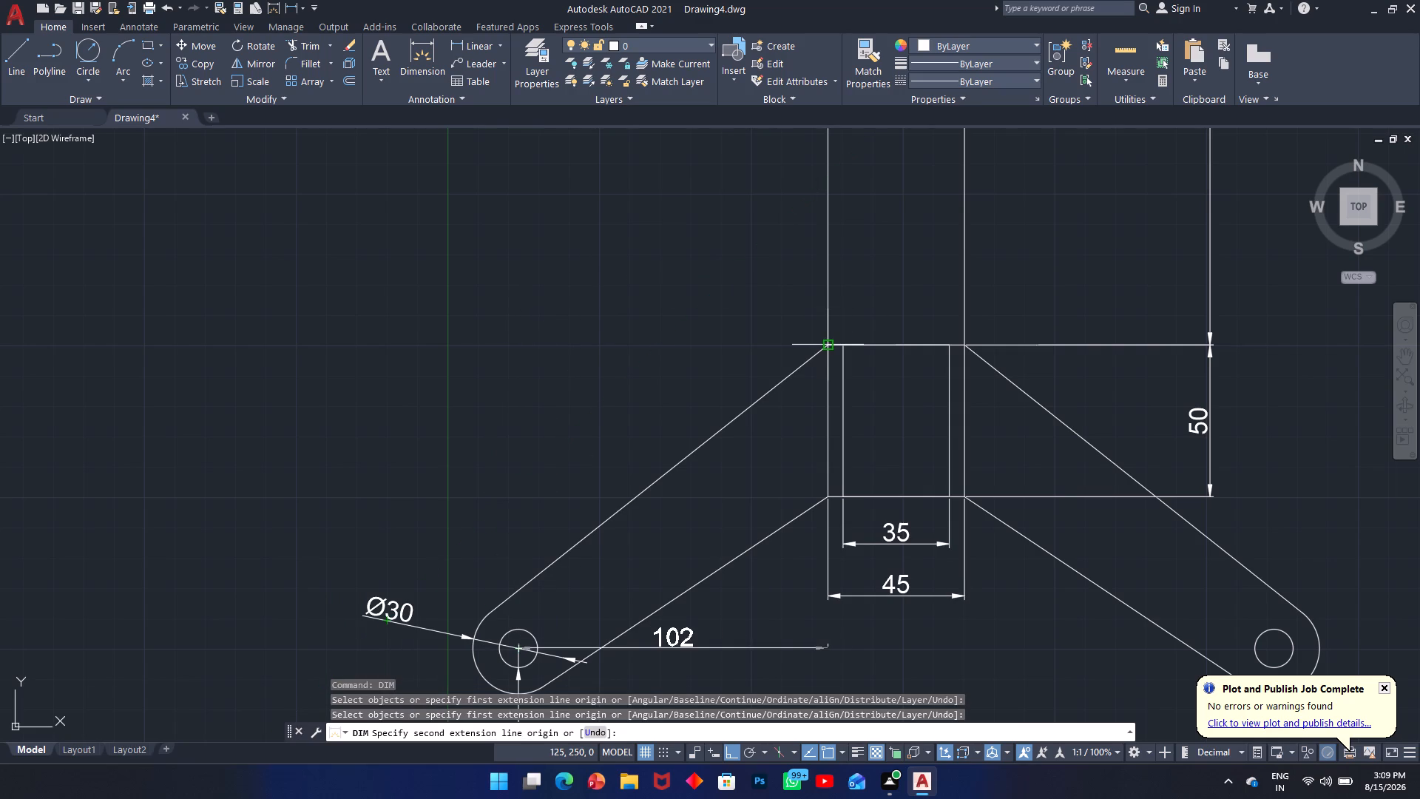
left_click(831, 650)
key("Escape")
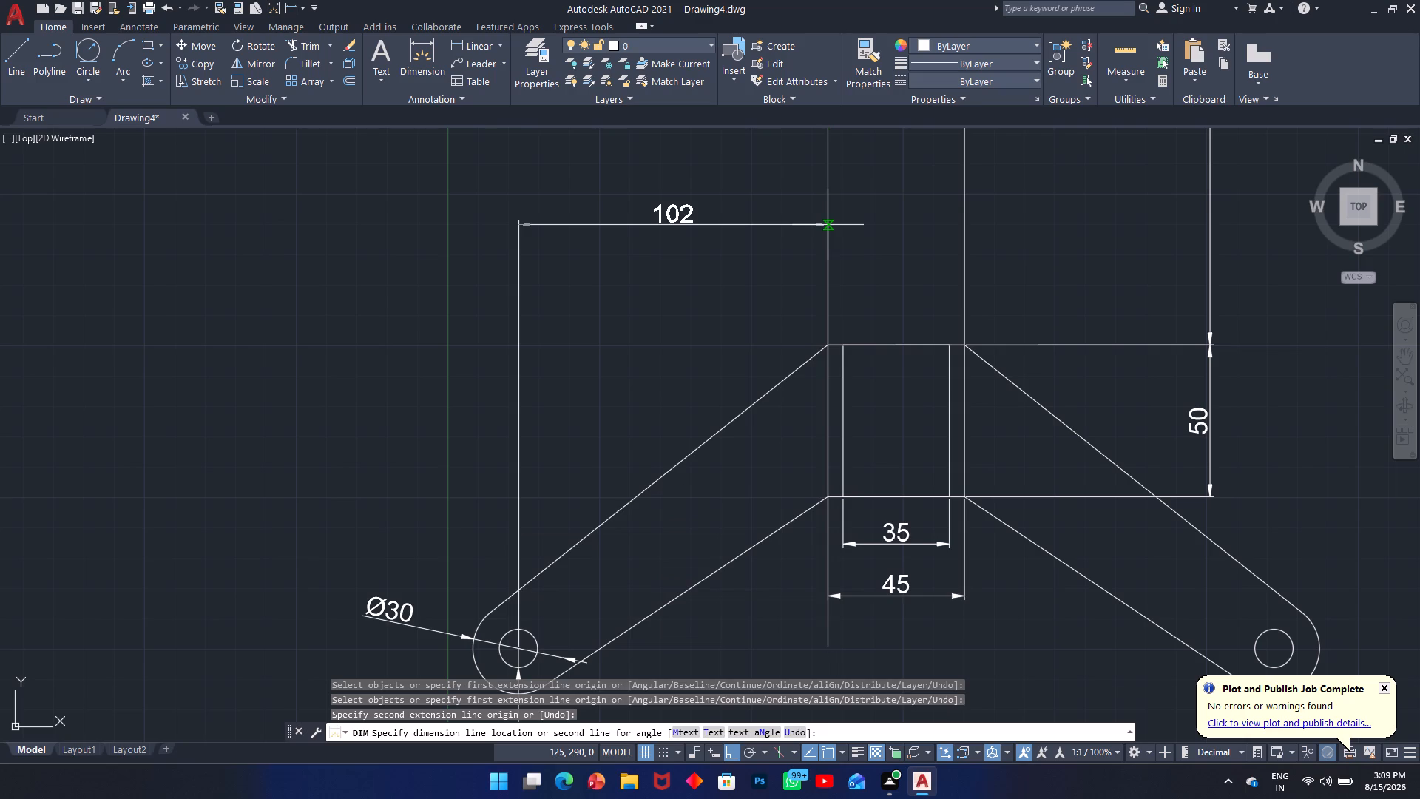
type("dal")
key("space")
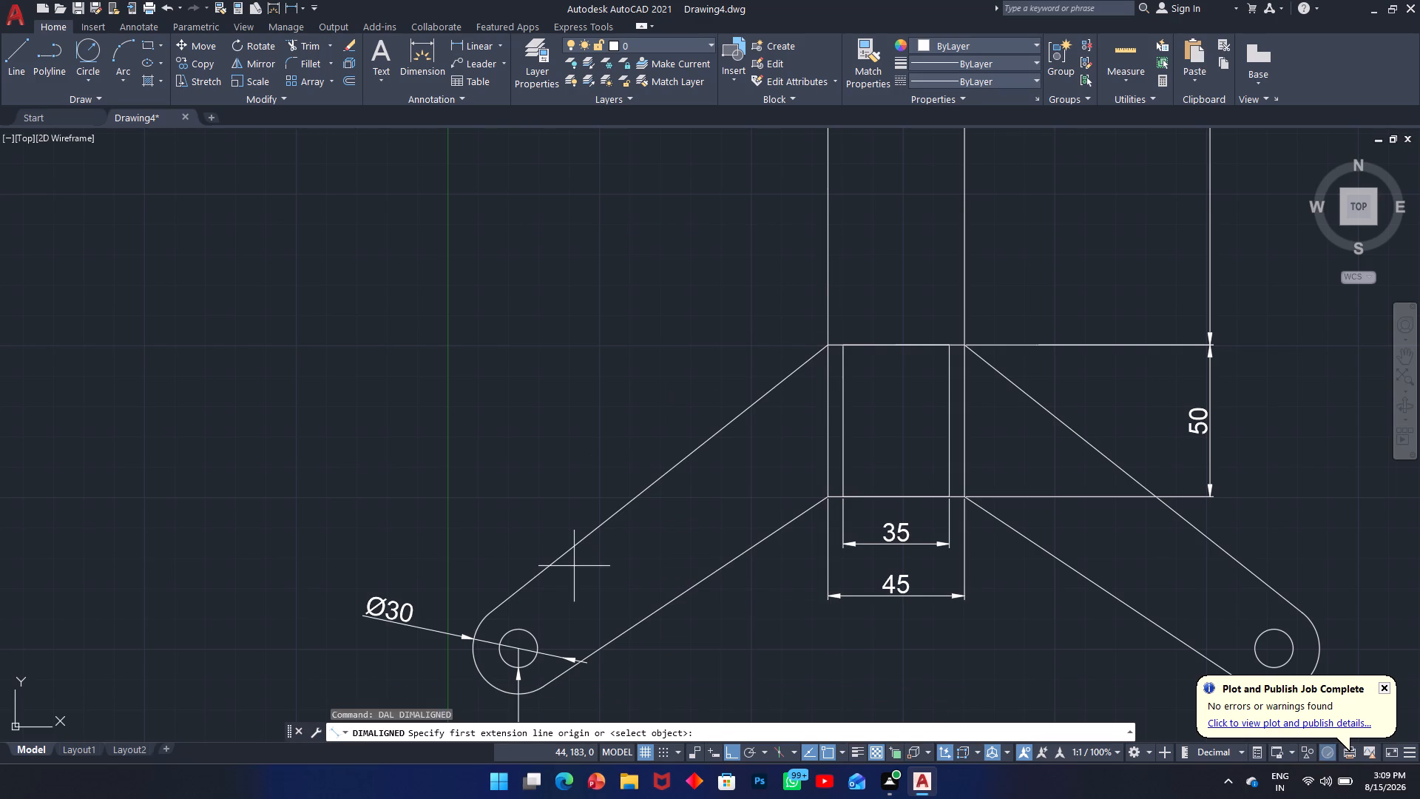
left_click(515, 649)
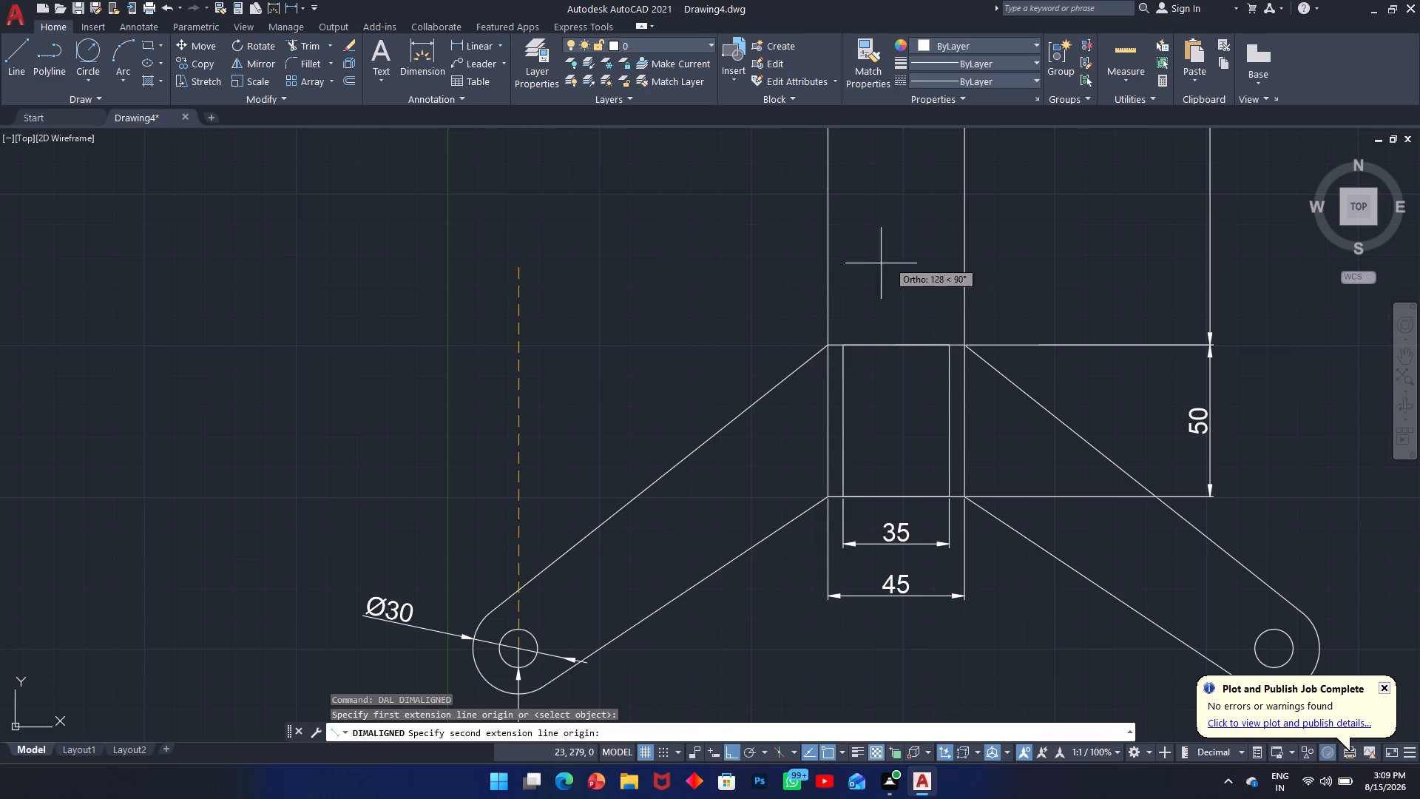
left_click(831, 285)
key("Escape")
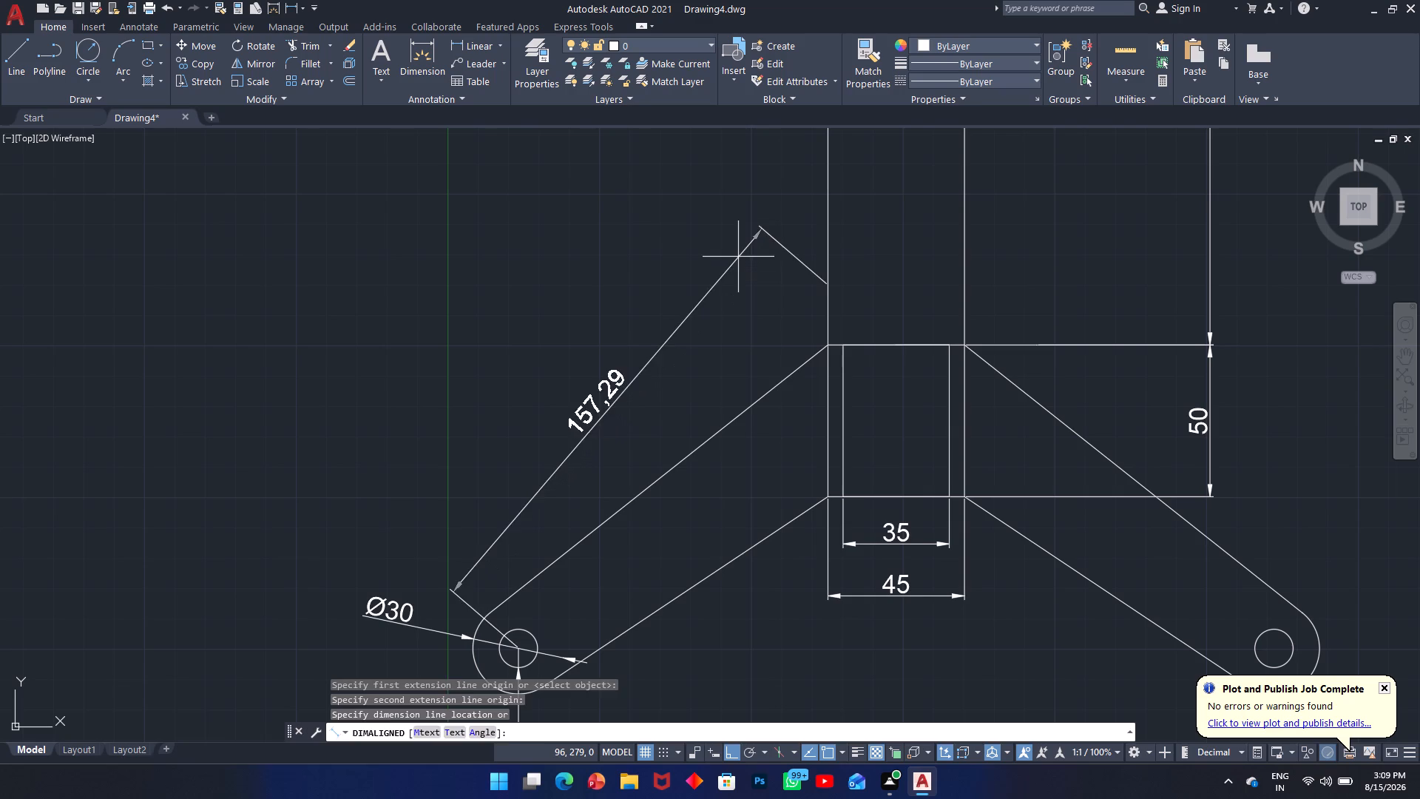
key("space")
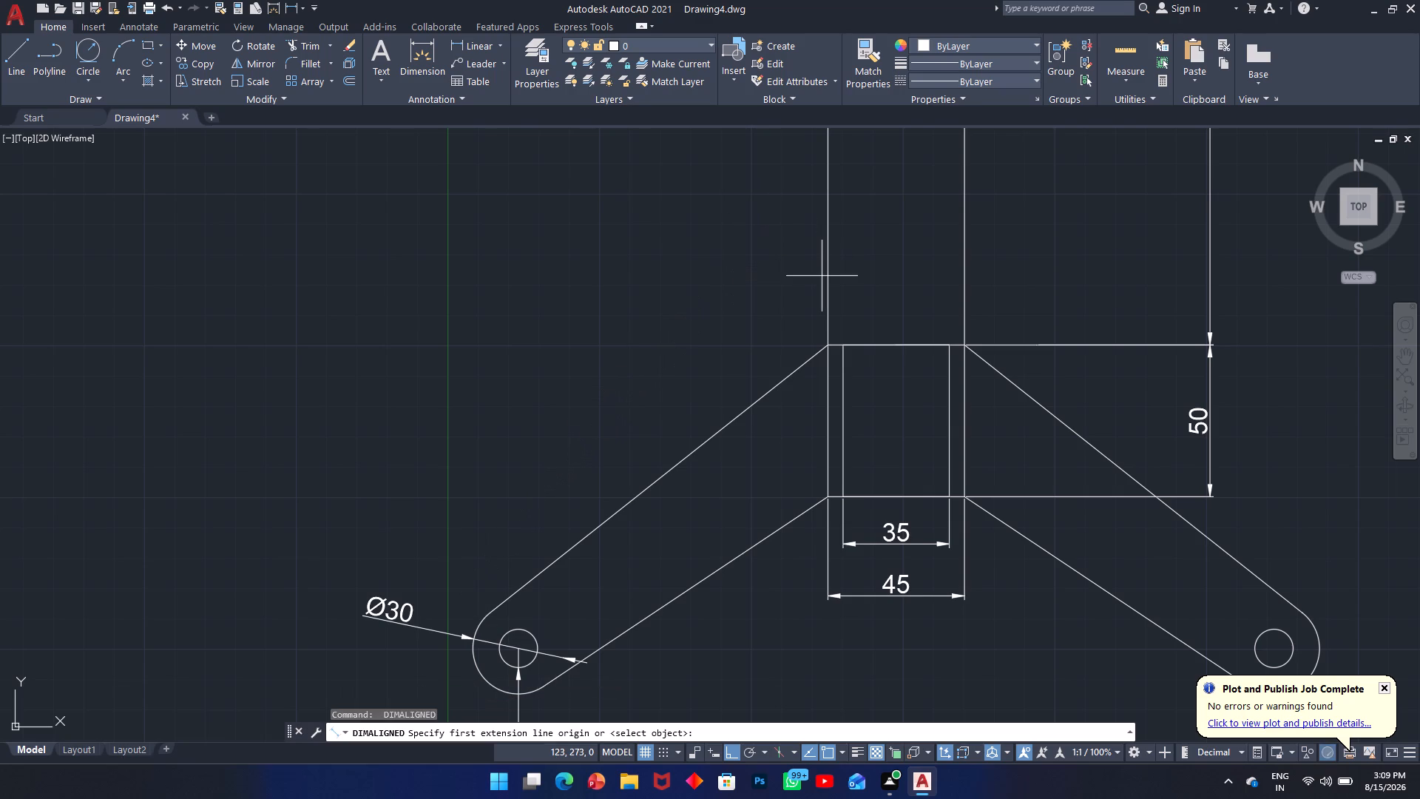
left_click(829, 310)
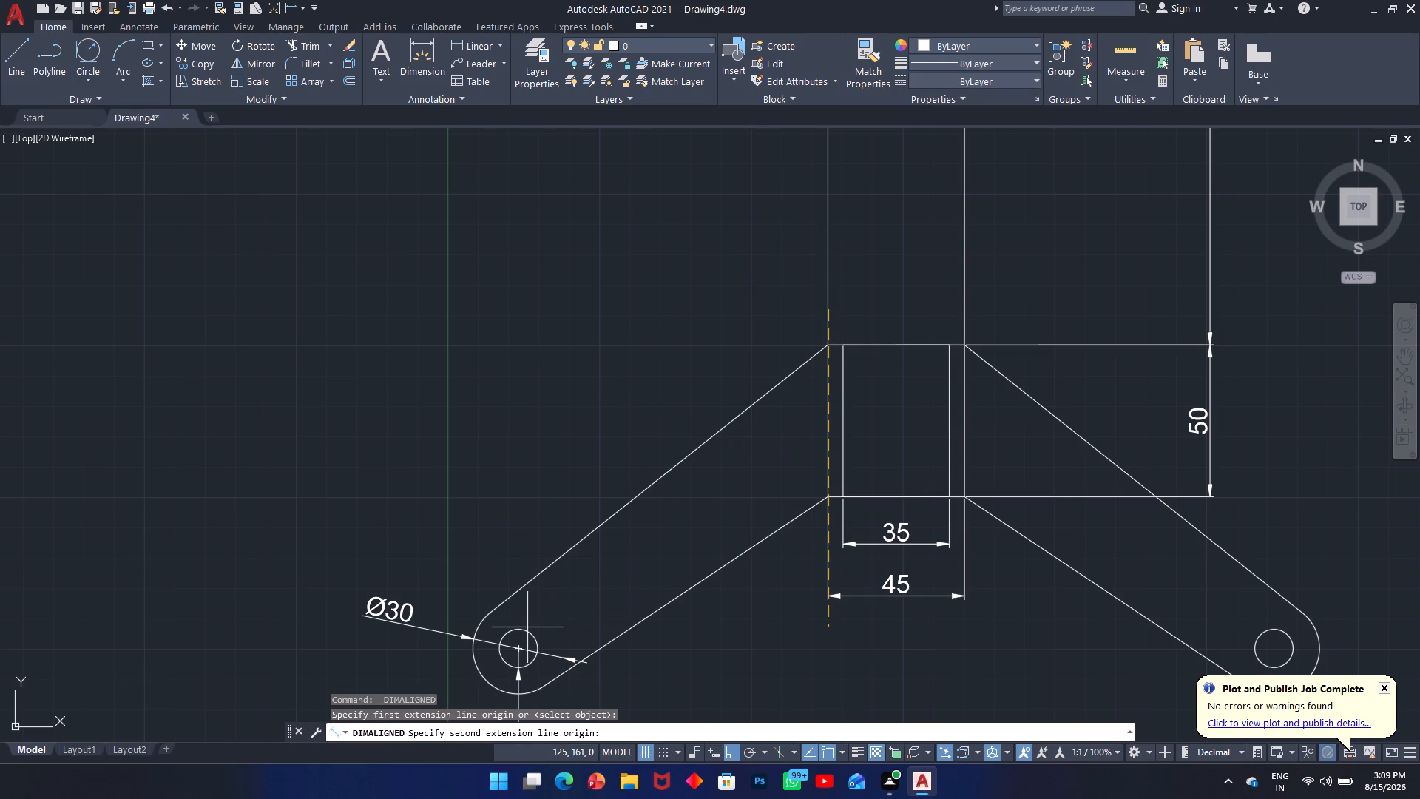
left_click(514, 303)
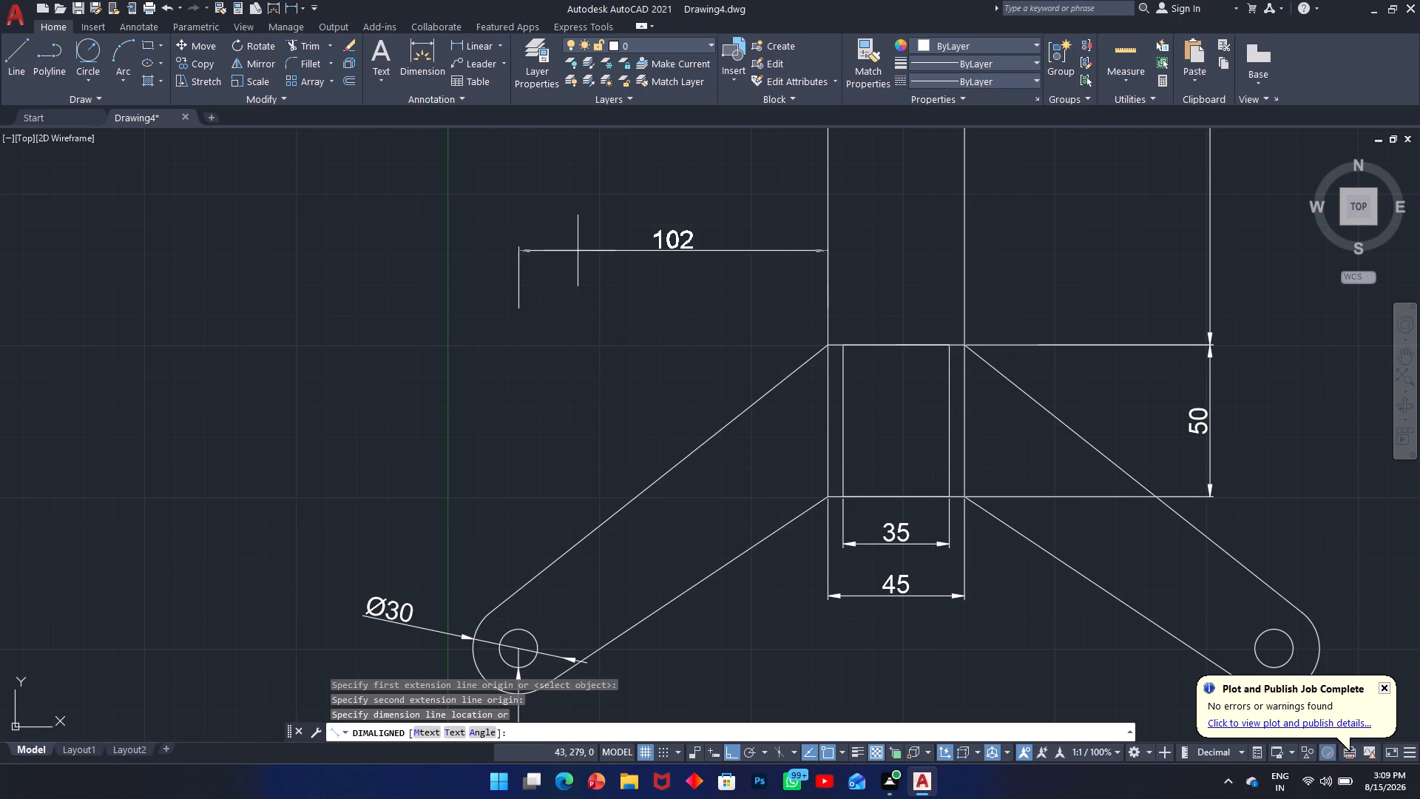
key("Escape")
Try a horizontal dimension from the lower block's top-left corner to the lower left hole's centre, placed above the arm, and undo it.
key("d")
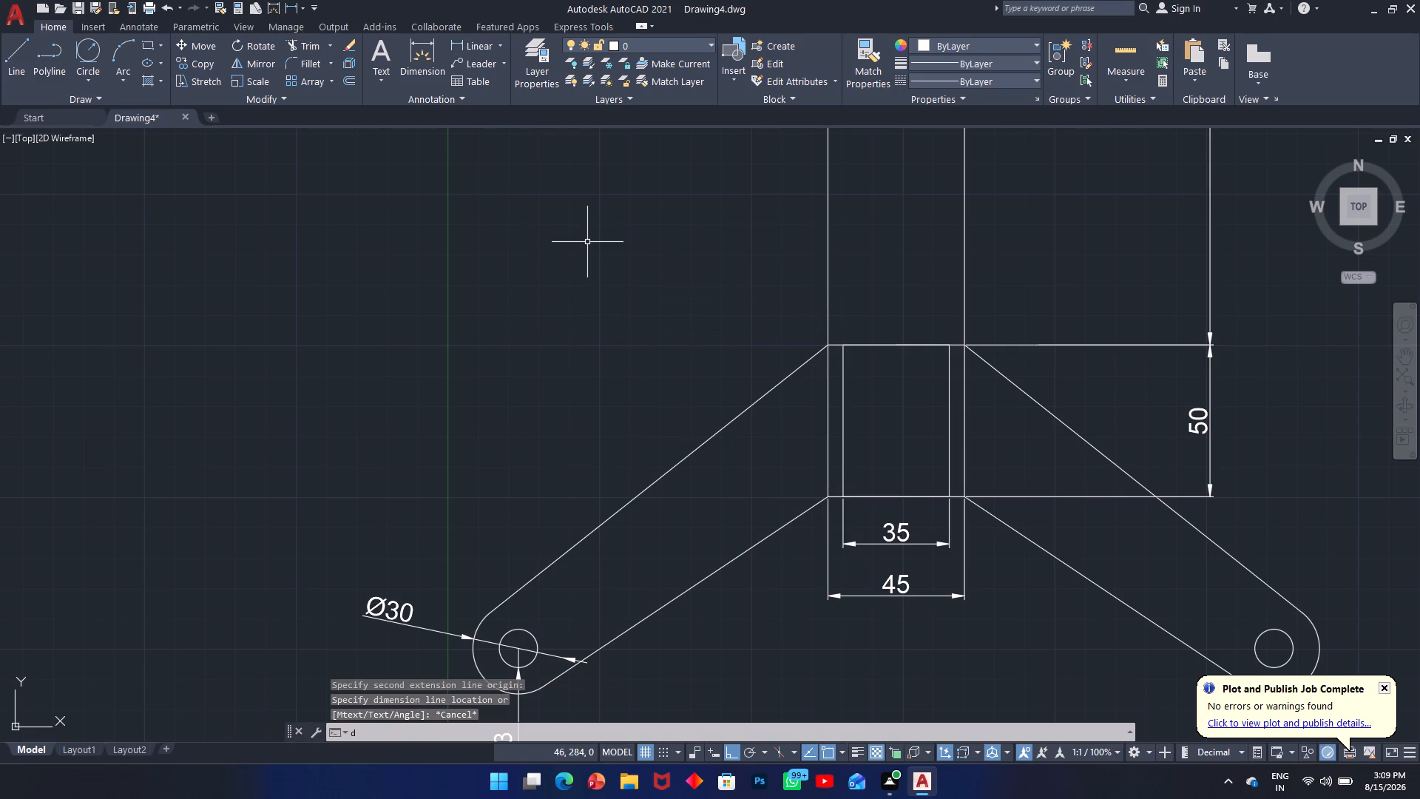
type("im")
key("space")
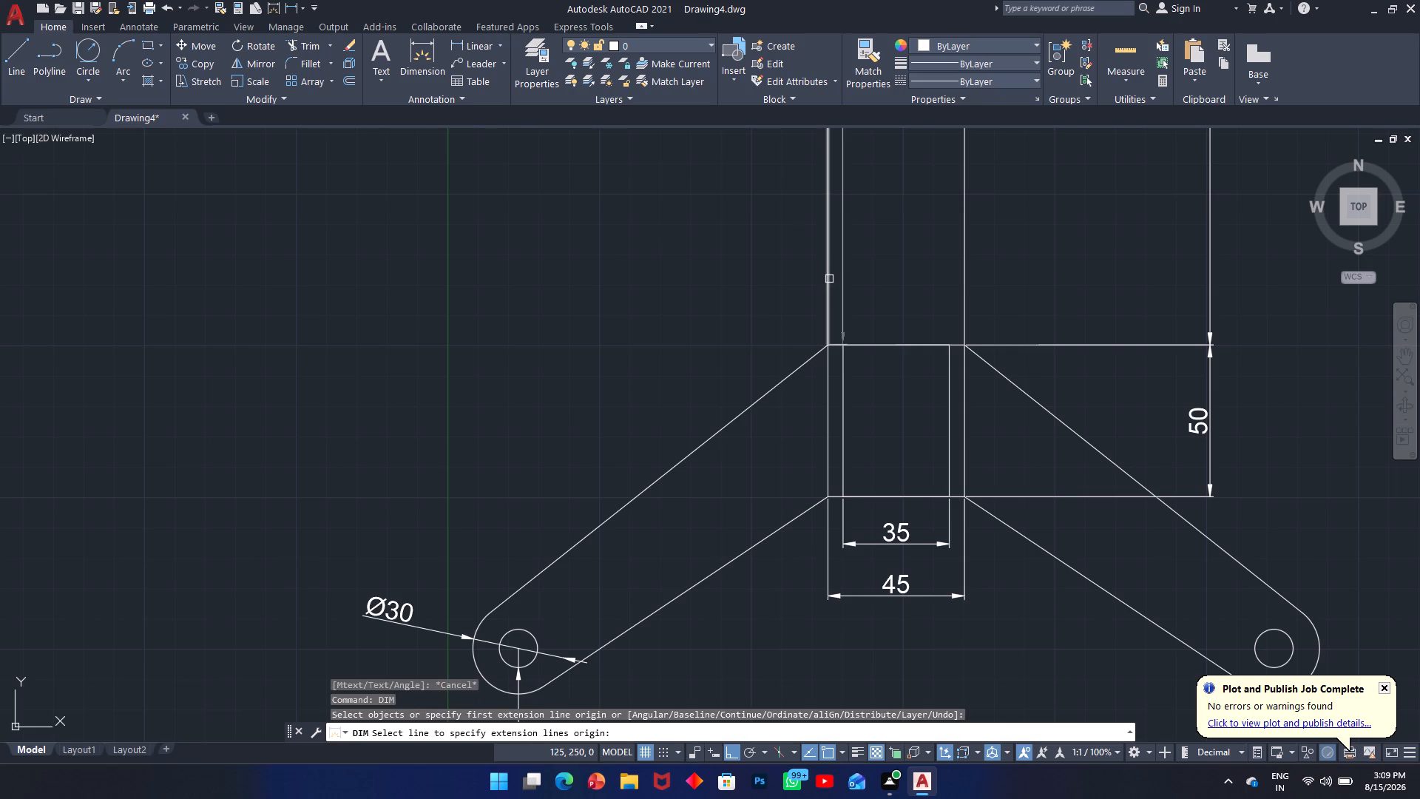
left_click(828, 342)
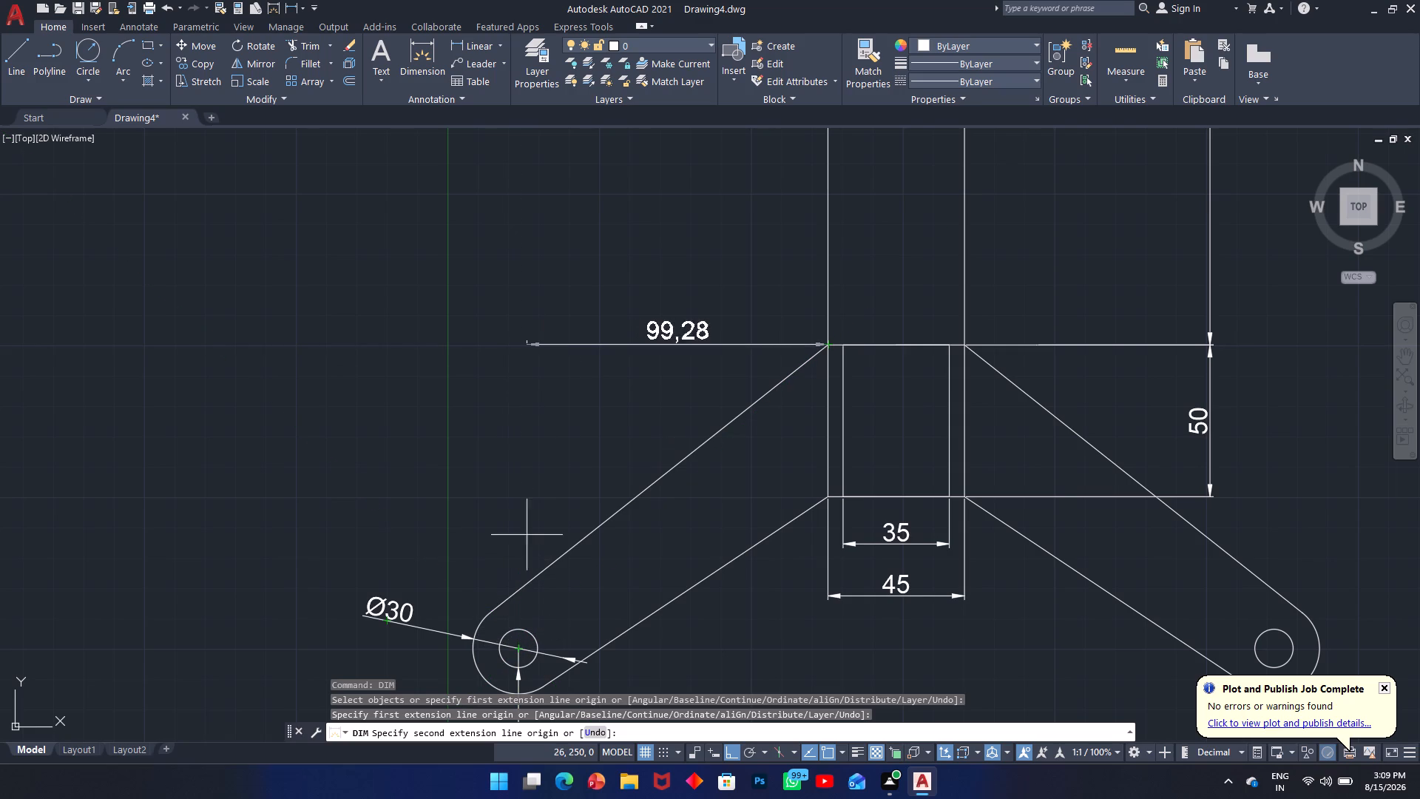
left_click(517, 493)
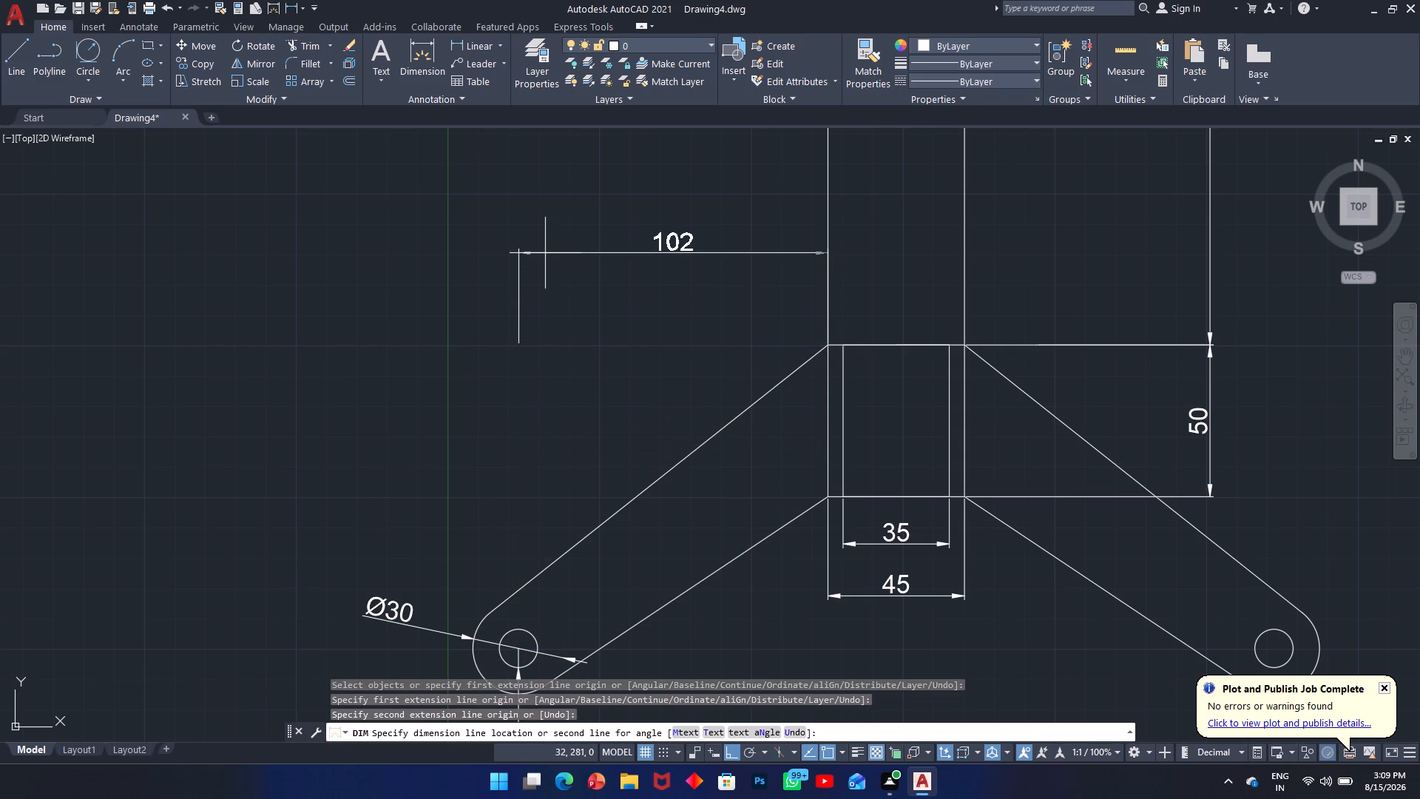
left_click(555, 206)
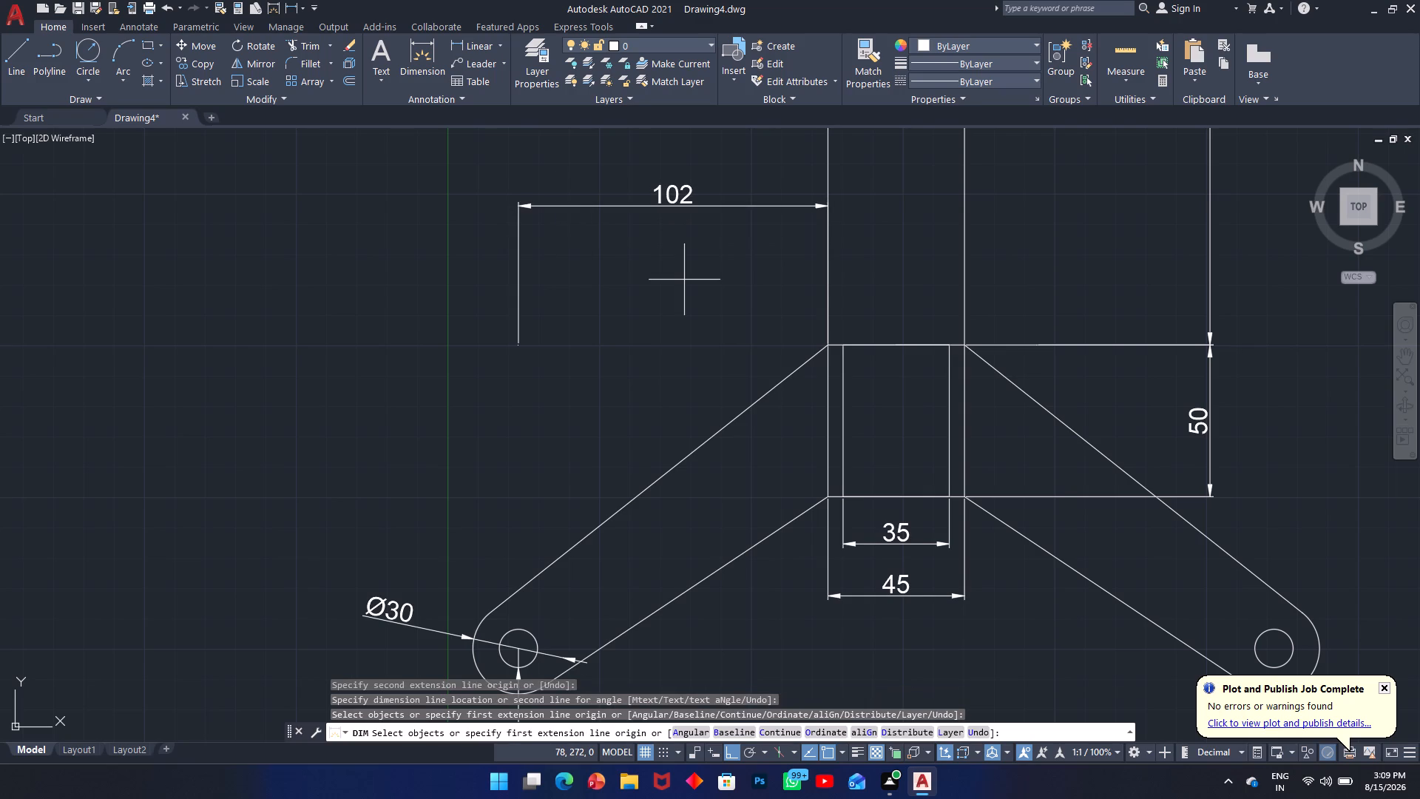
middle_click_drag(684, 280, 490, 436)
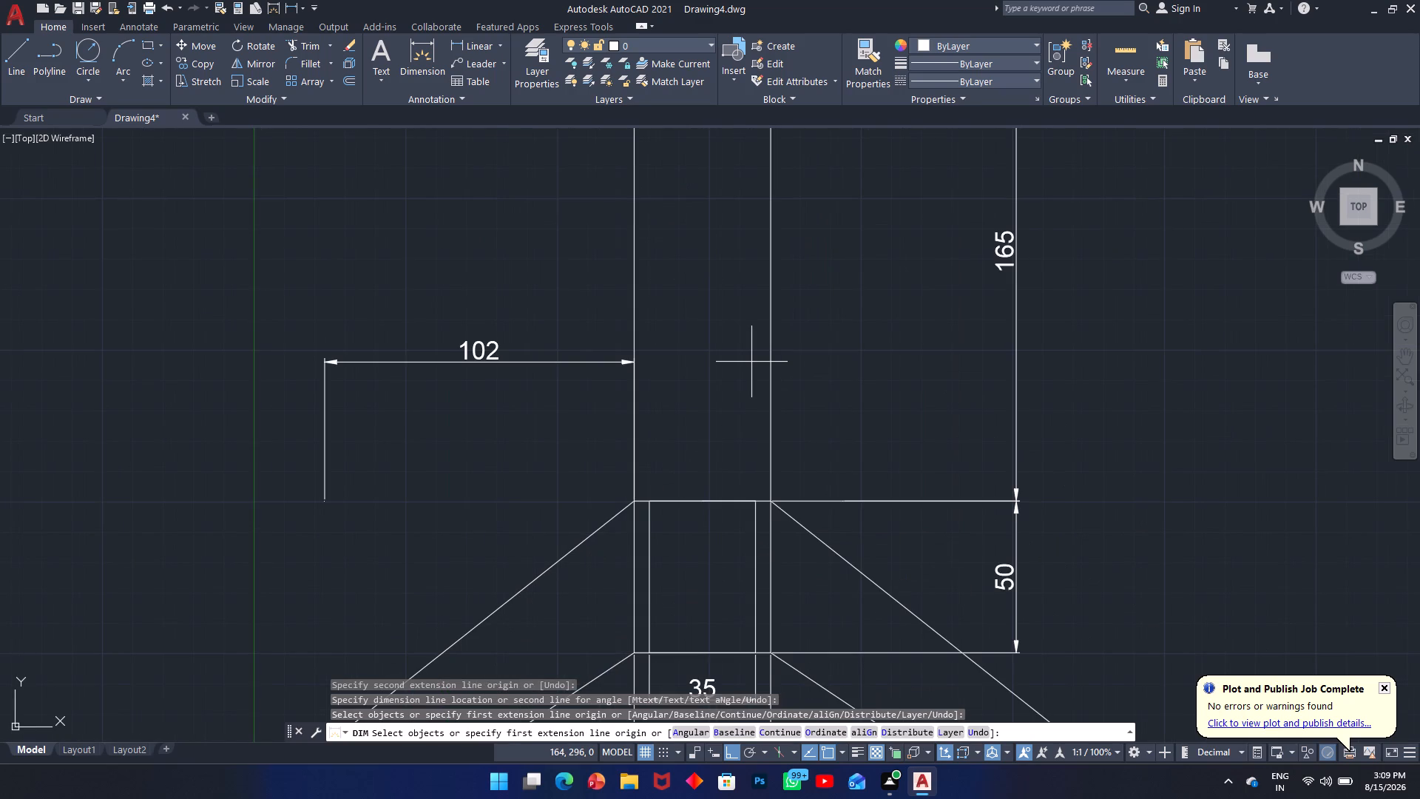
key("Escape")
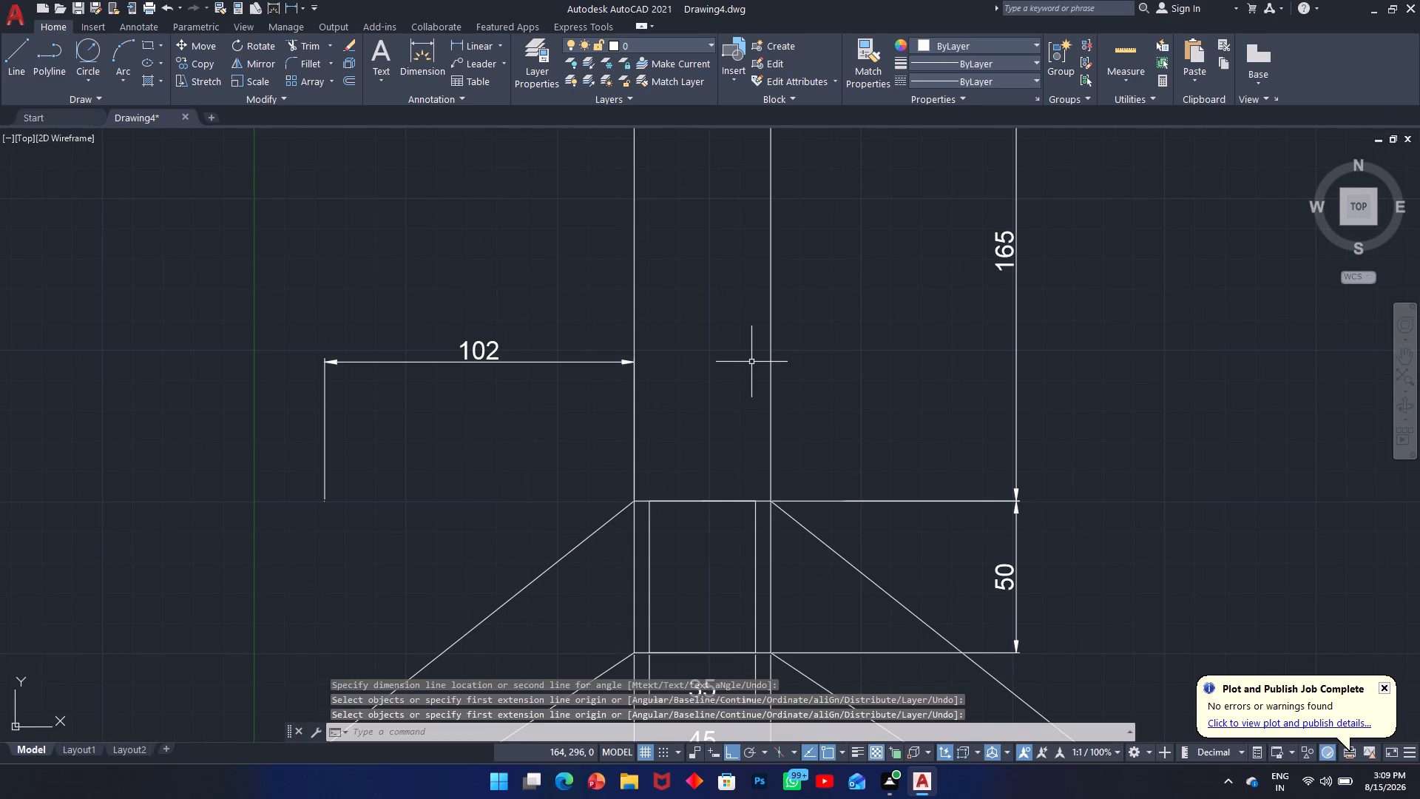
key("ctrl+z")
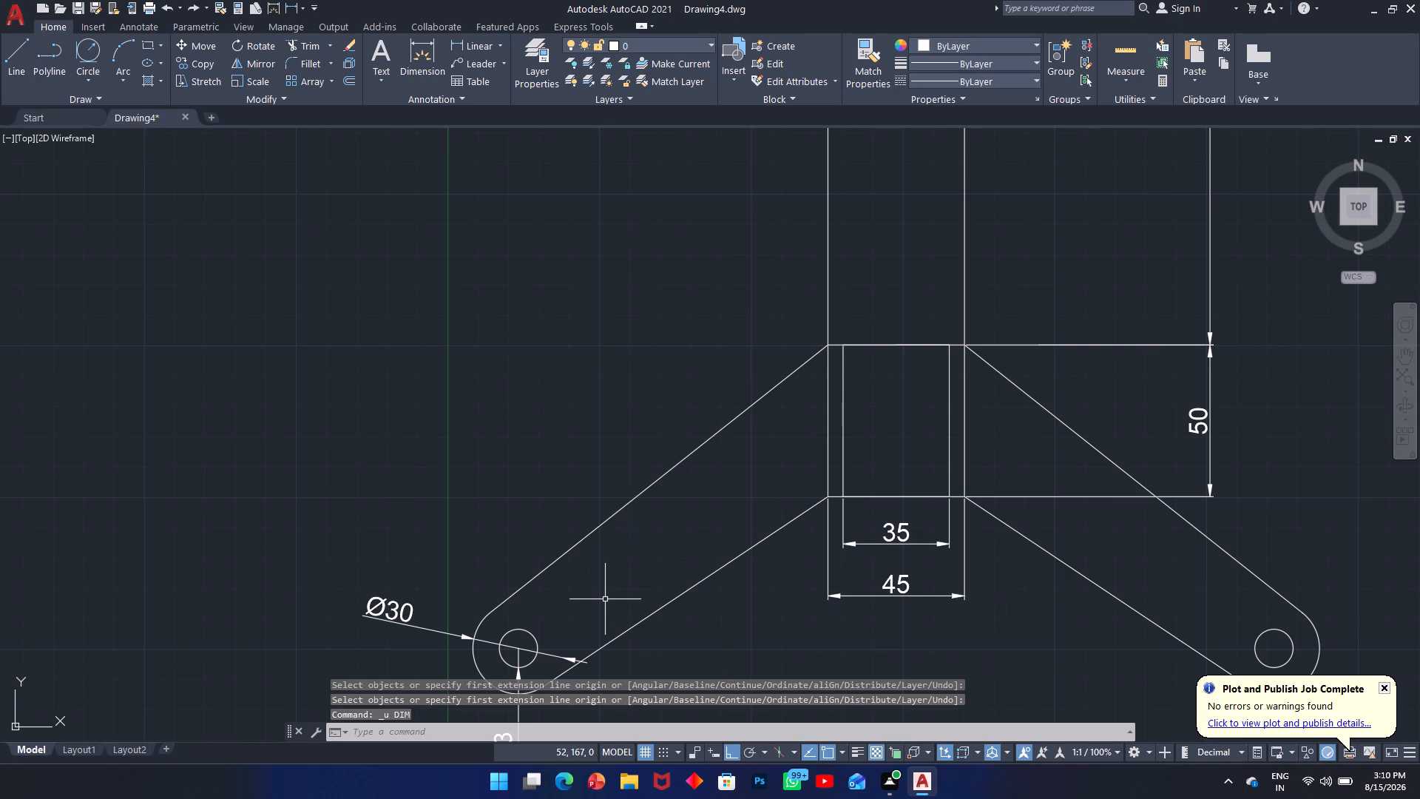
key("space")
Add a horizontal dimension from the lower left hole's centre to the line of the block's left edge, placed below the arm.
middle_click_drag(599, 561, 598, 416)
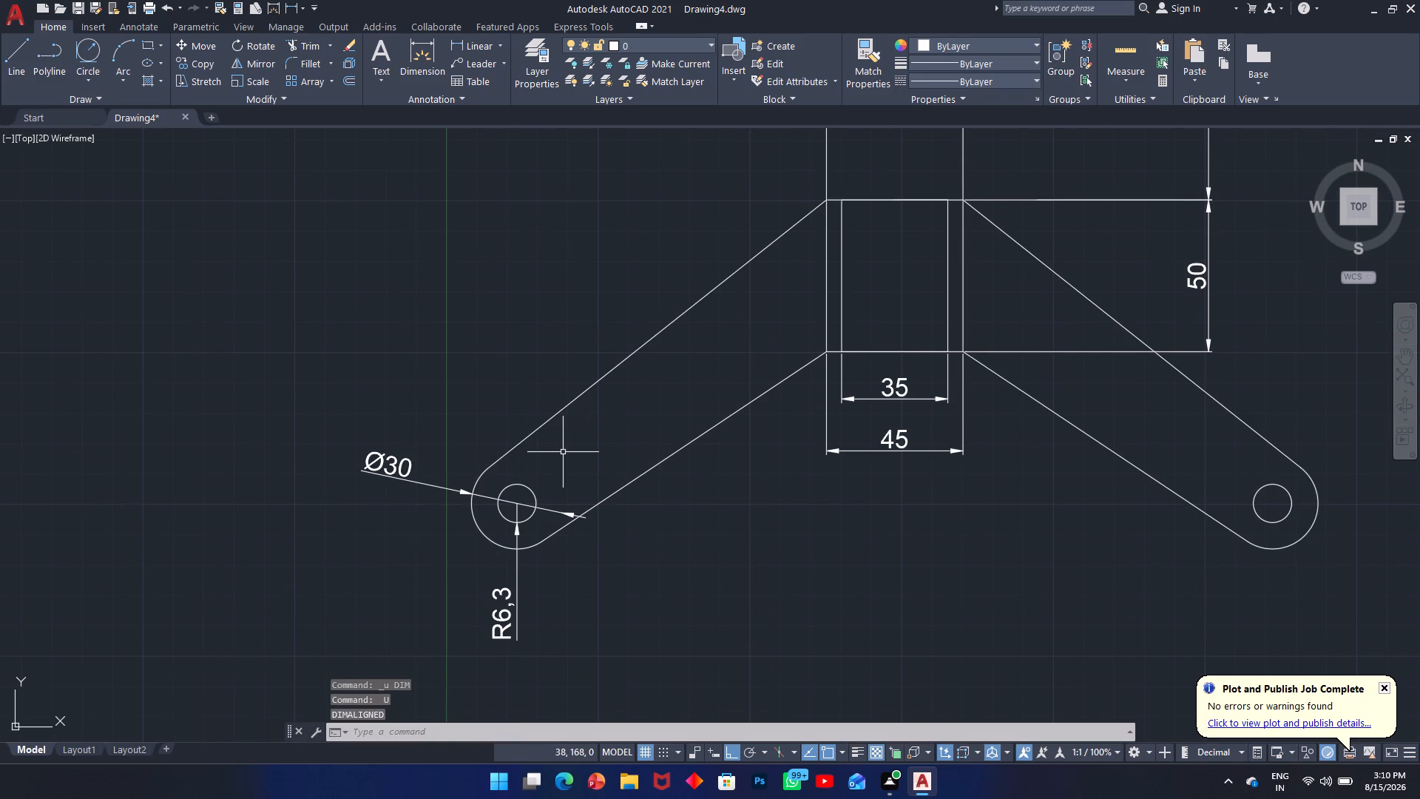
type("dim")
key("space")
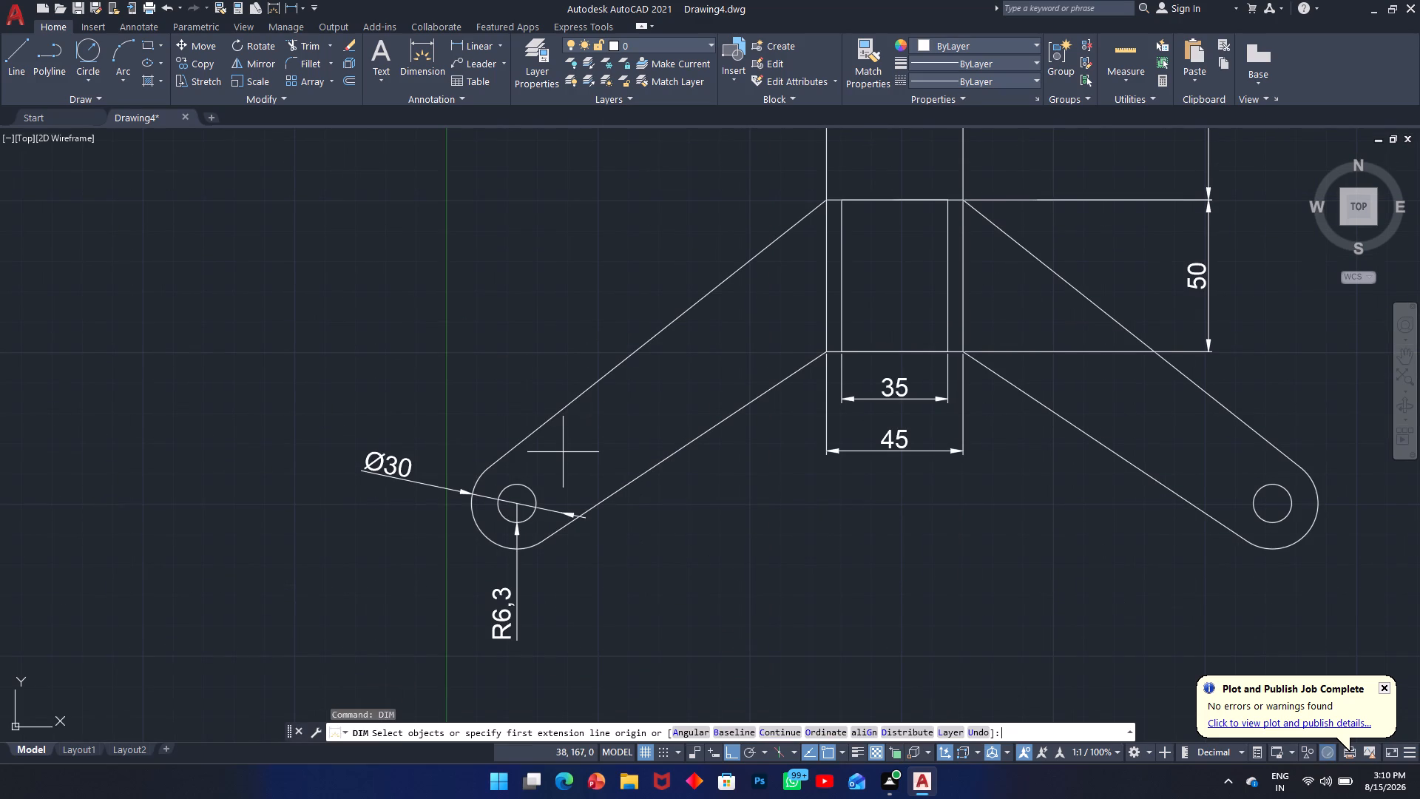
left_click(512, 505)
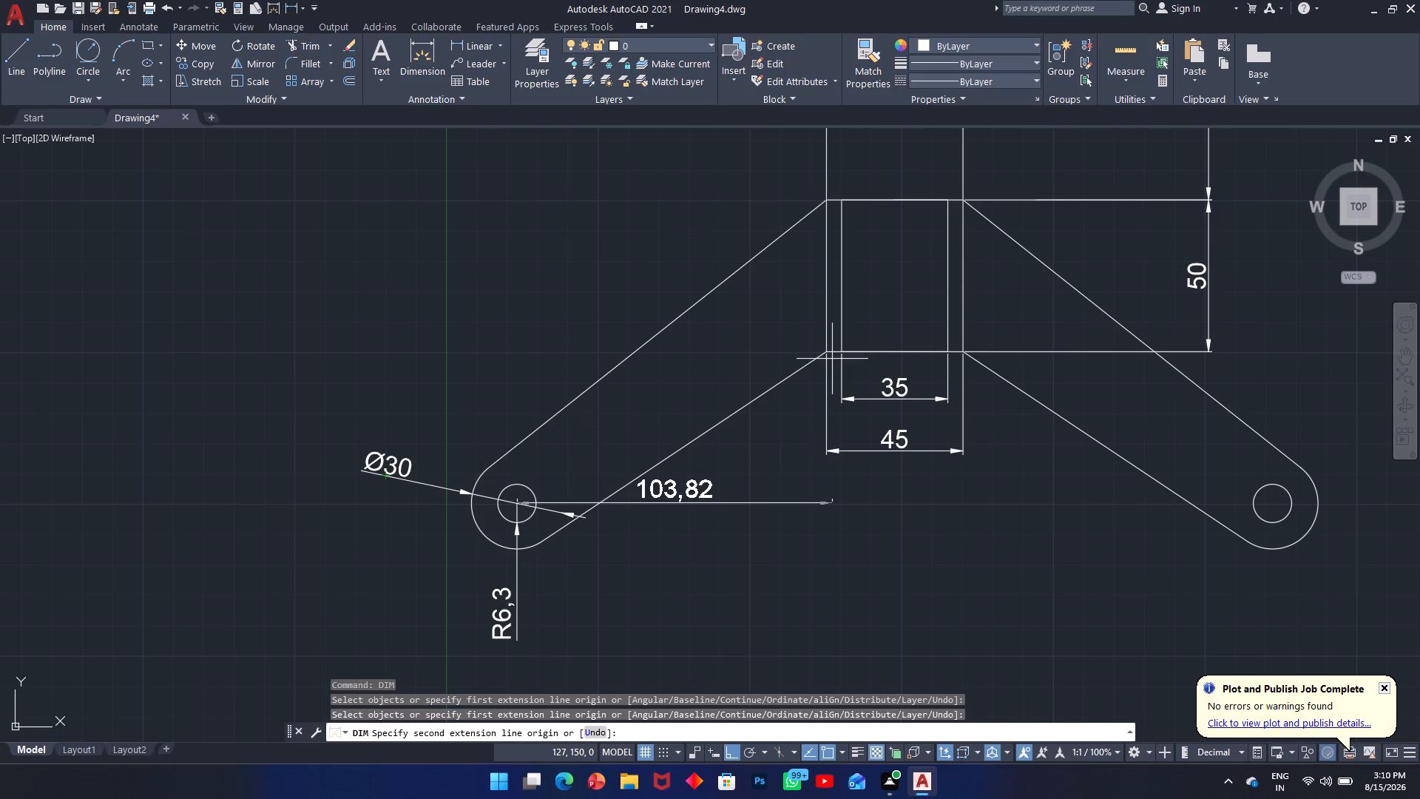
left_click(828, 494)
left_click(837, 610)
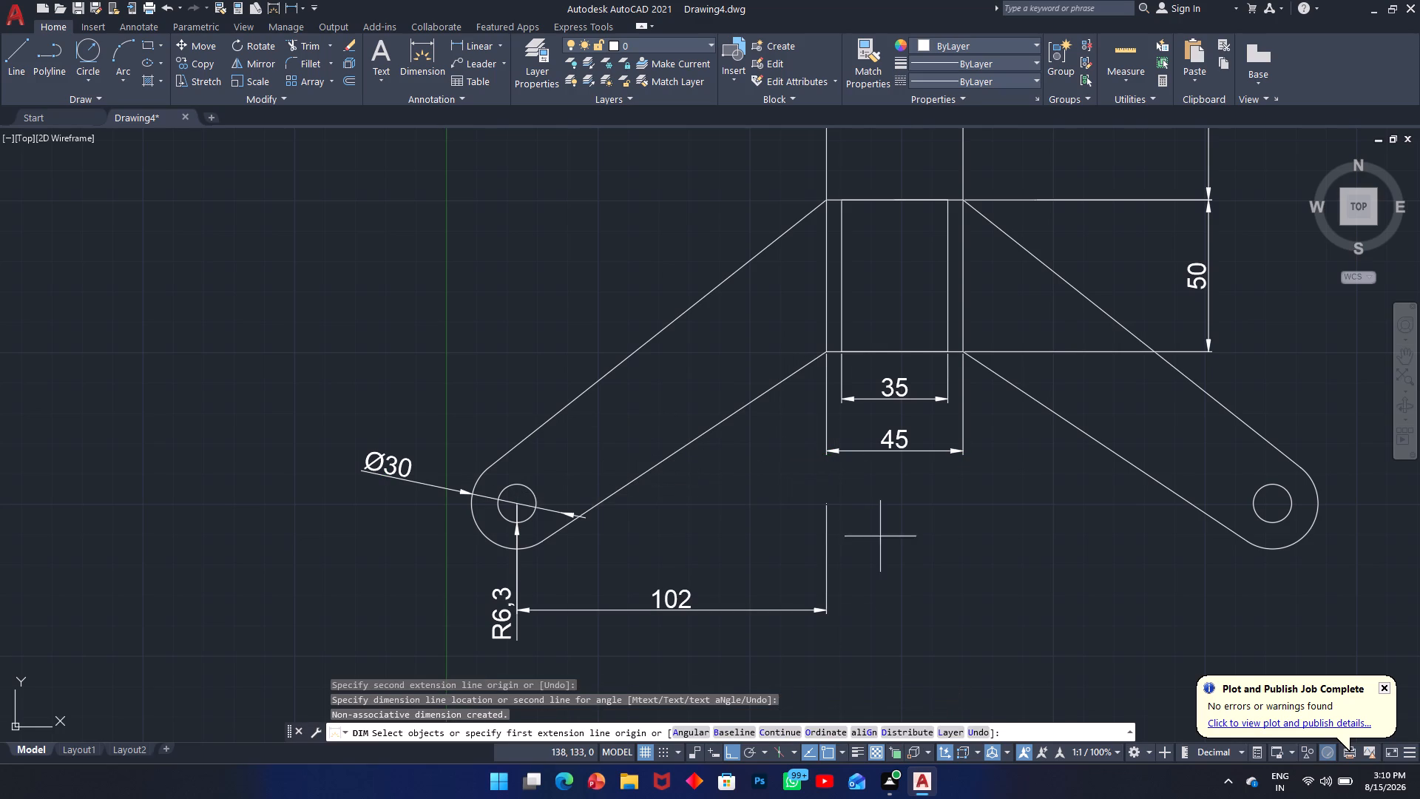
middle_click_drag(739, 320, 779, 770)
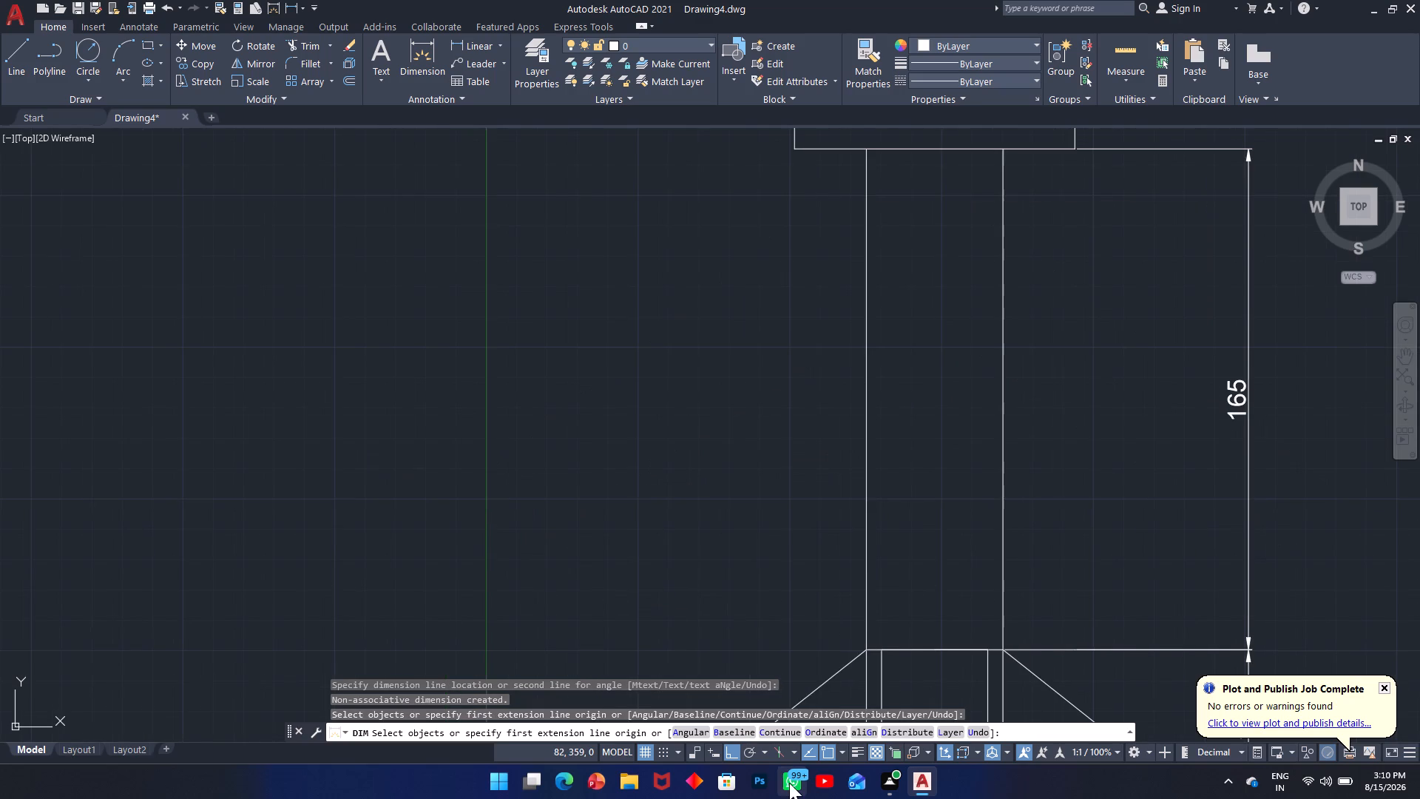
middle_click_drag(716, 408, 737, 798)
key("space")
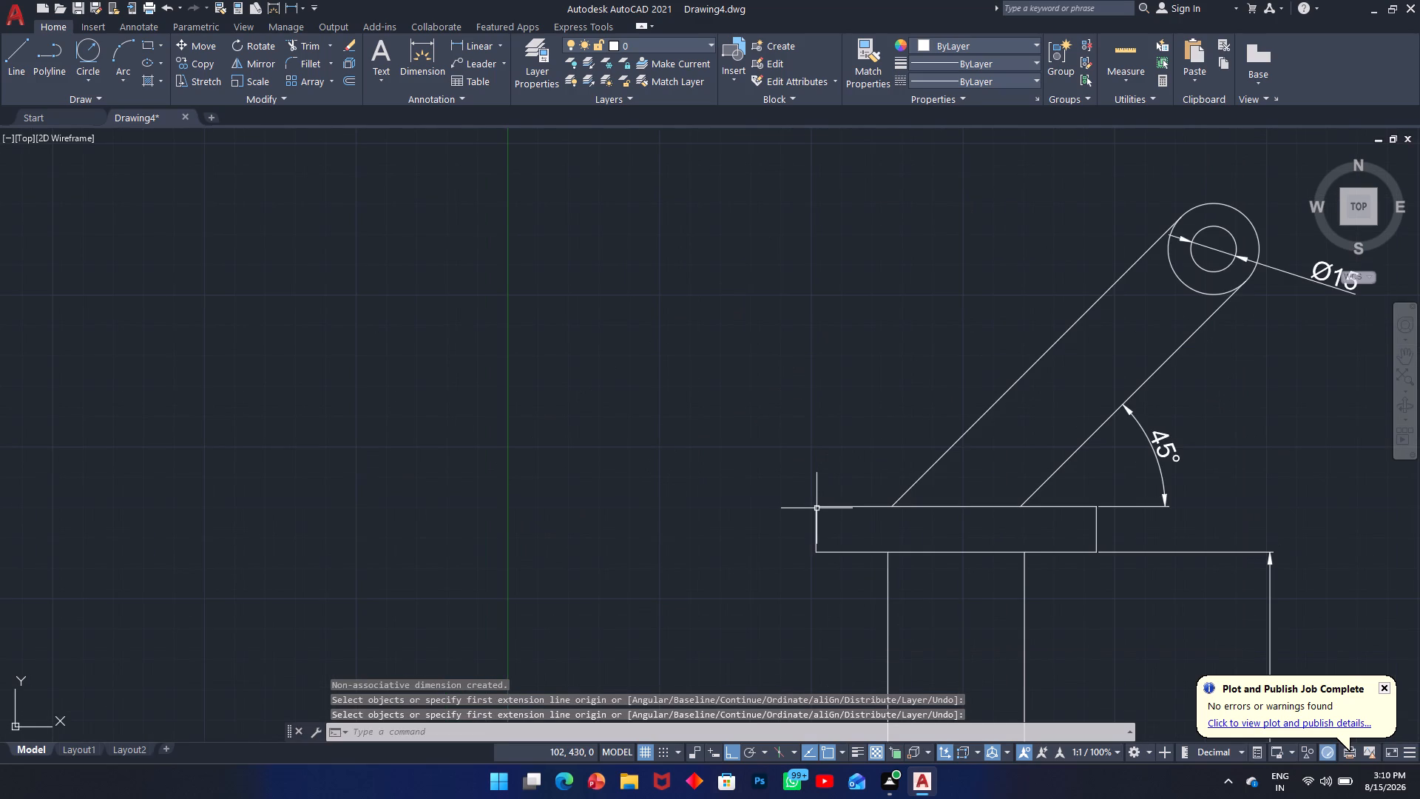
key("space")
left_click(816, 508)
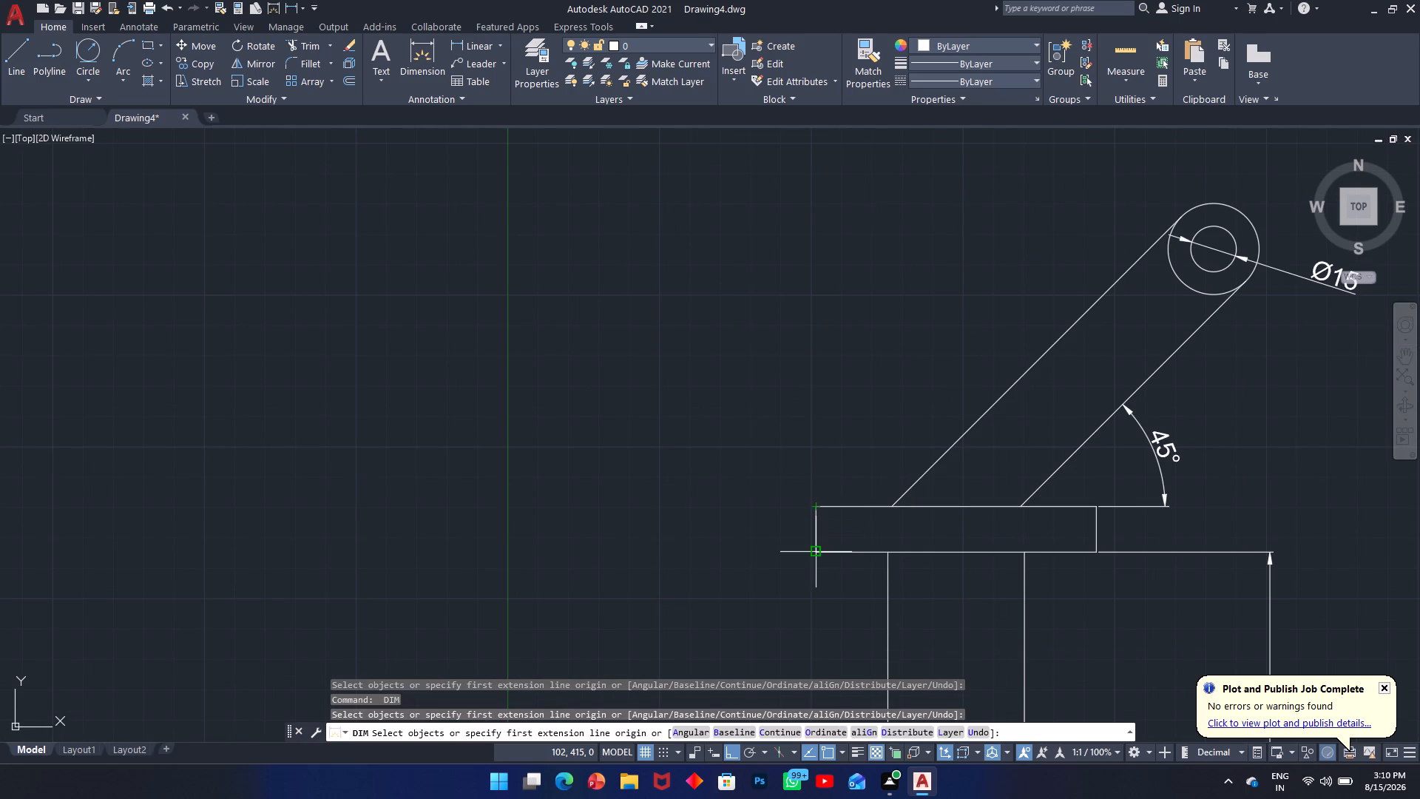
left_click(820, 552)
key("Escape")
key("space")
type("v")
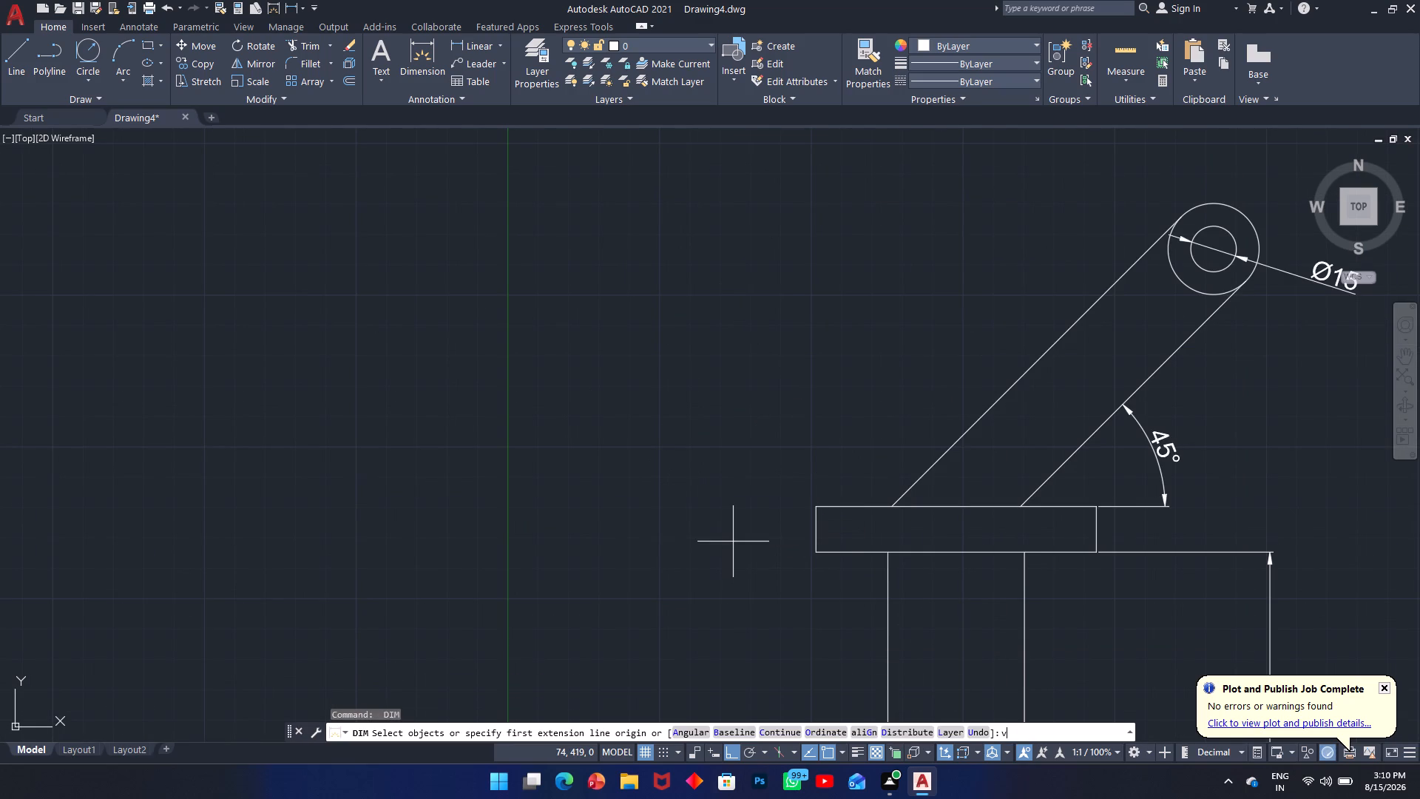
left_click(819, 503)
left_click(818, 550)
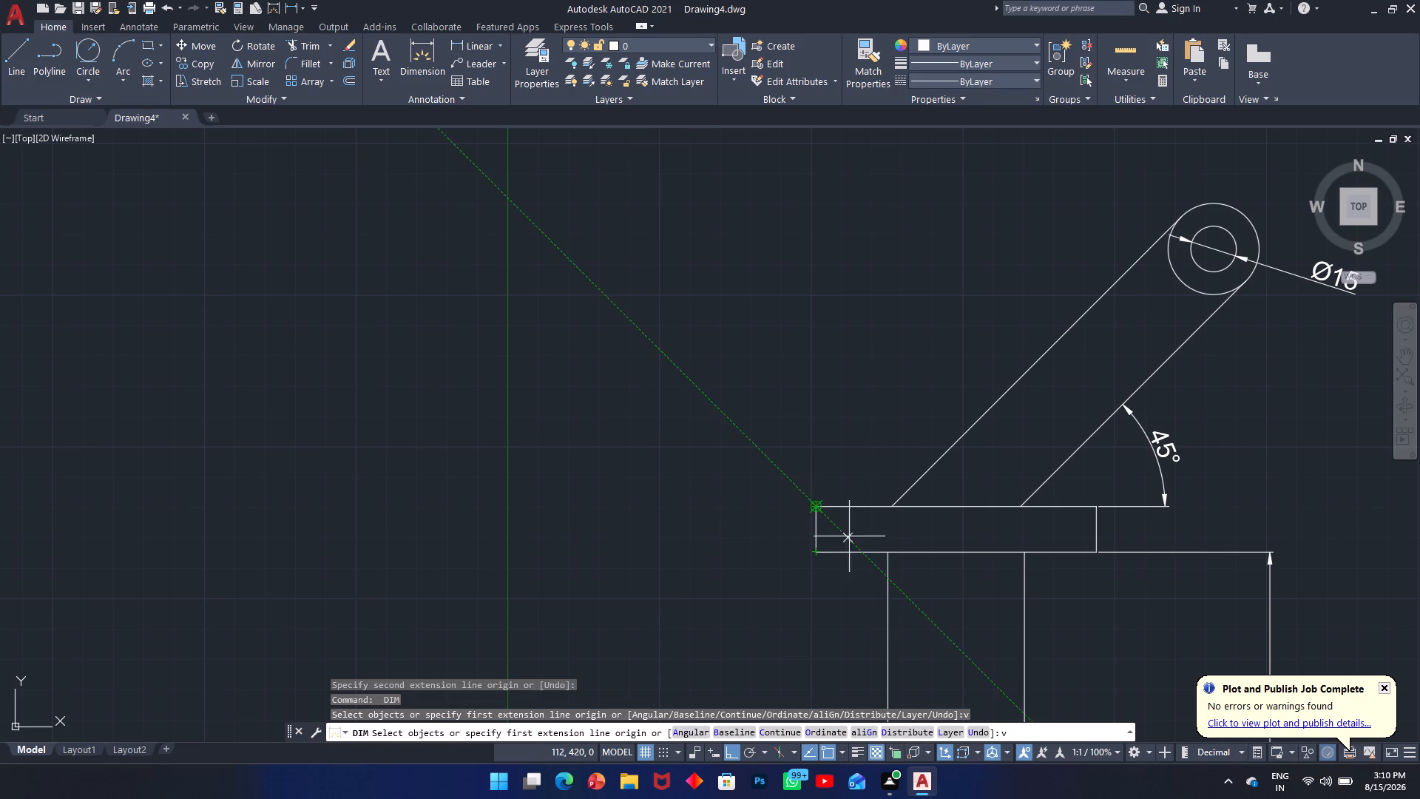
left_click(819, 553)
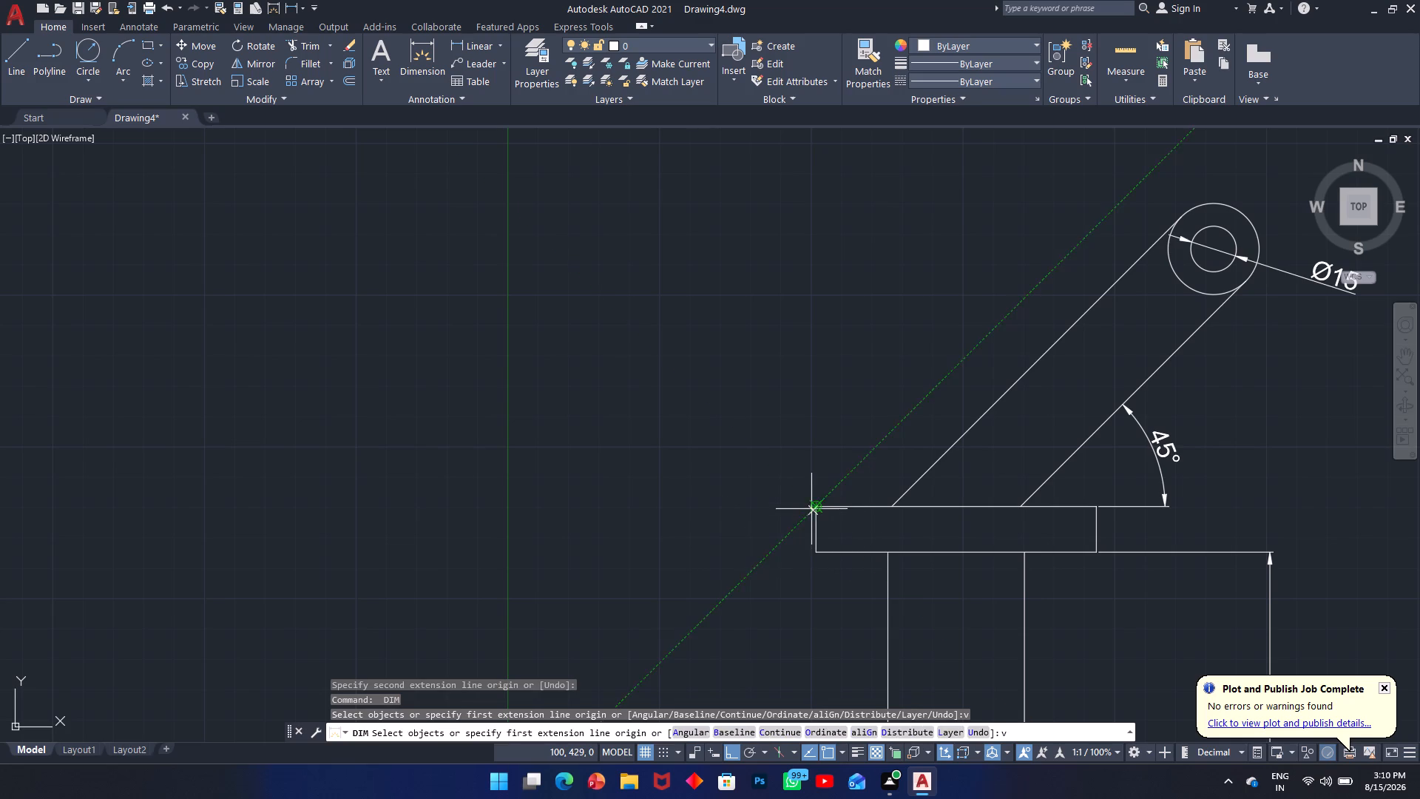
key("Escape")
Add a vertical dimension to the height of the T-shaped head, placed outside to its left.
key("space")
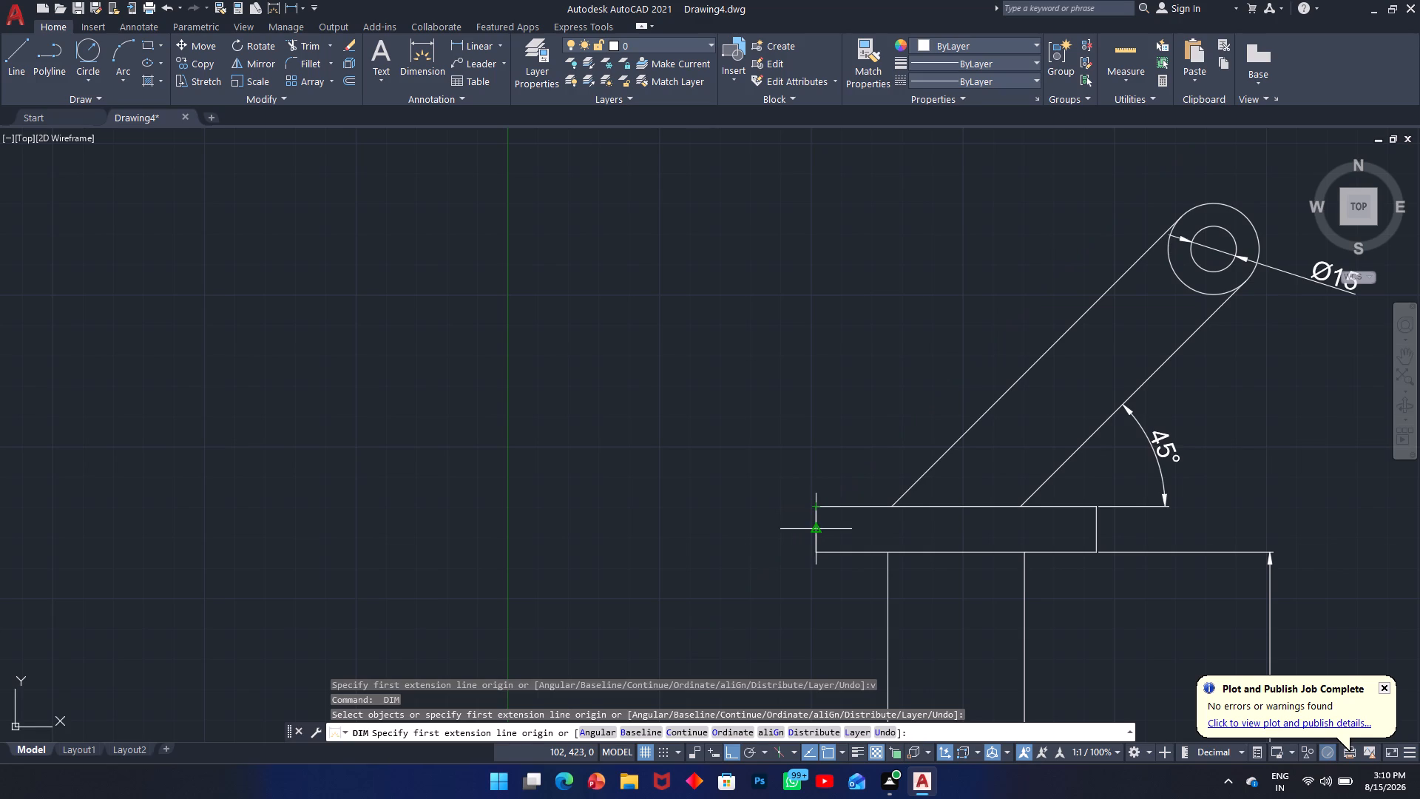
left_click(816, 504)
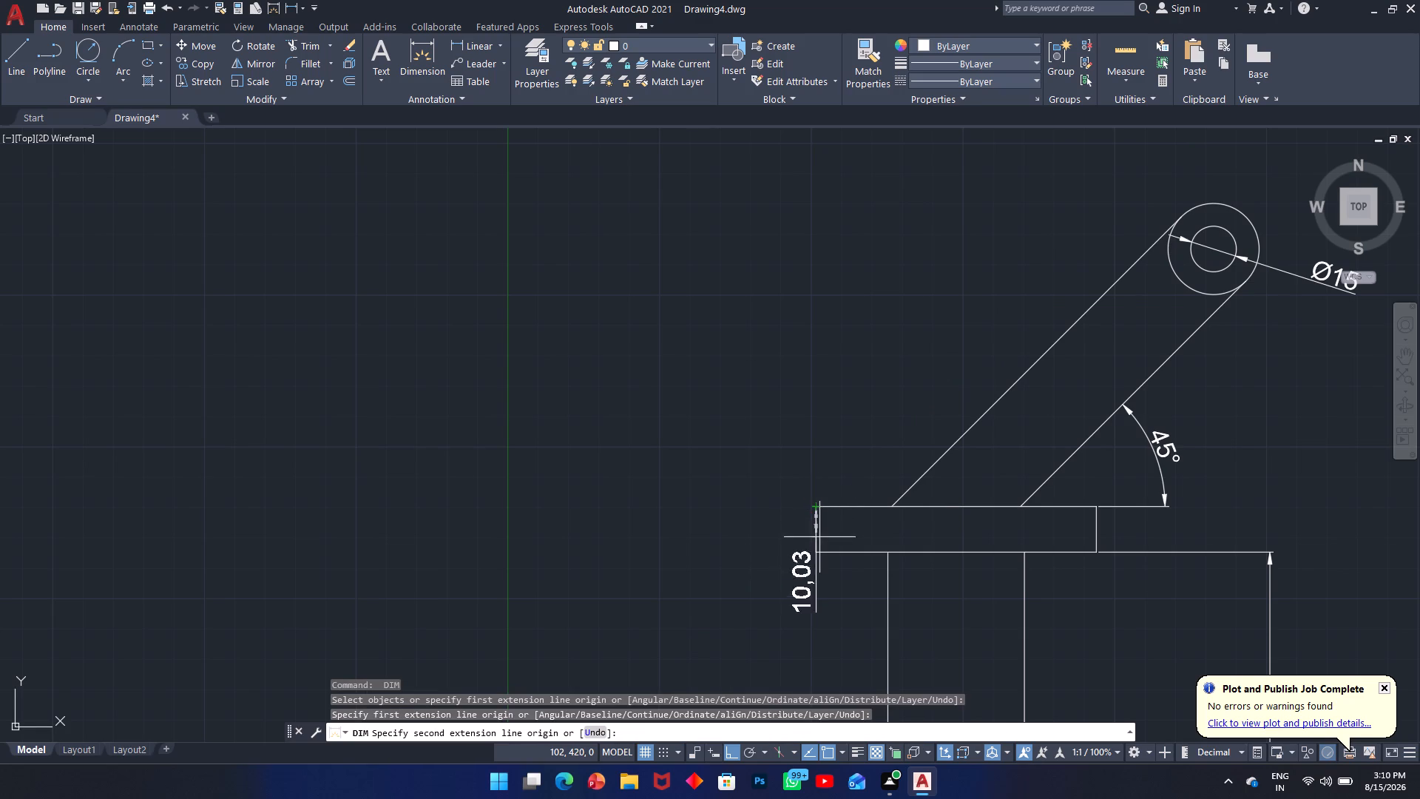
left_click(819, 555)
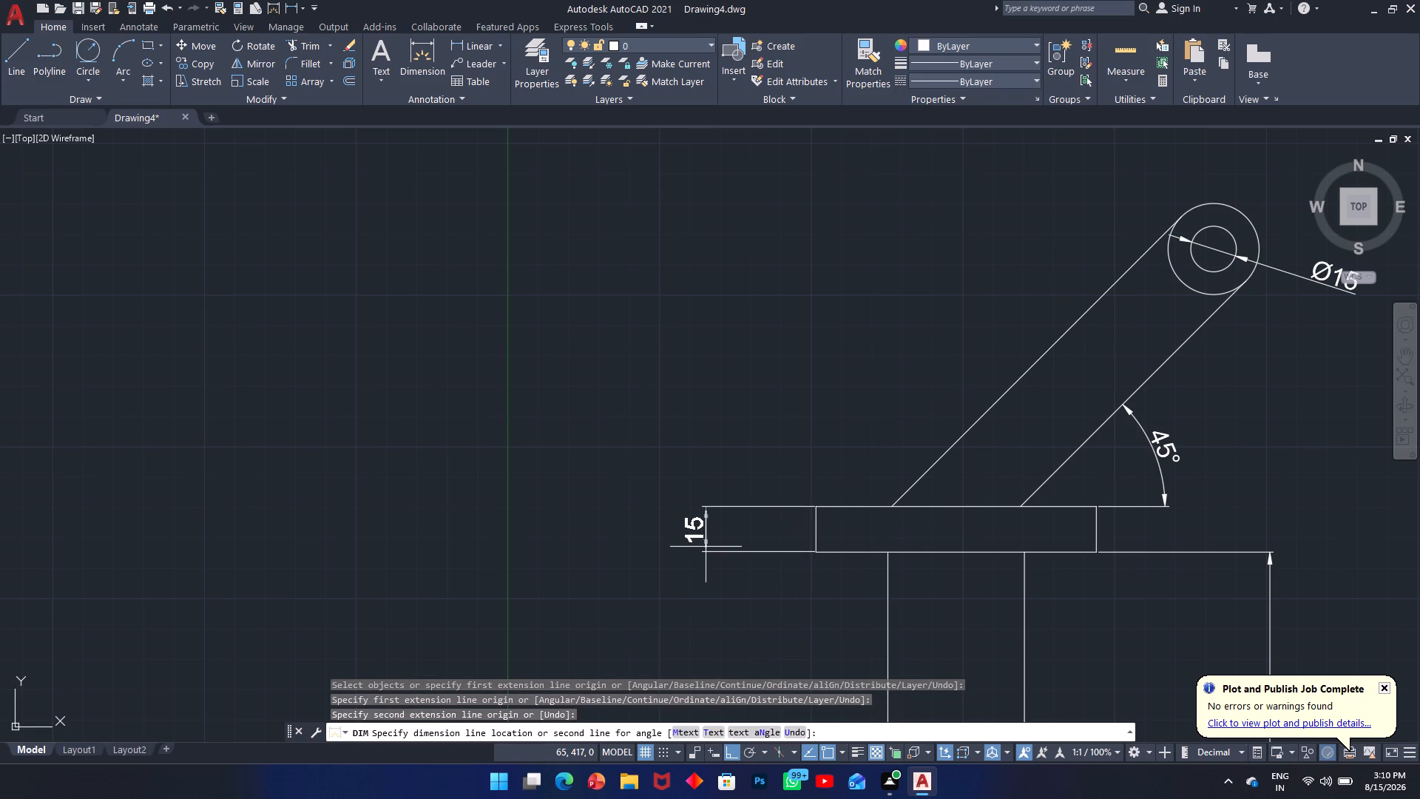
left_click(704, 547)
key("space")
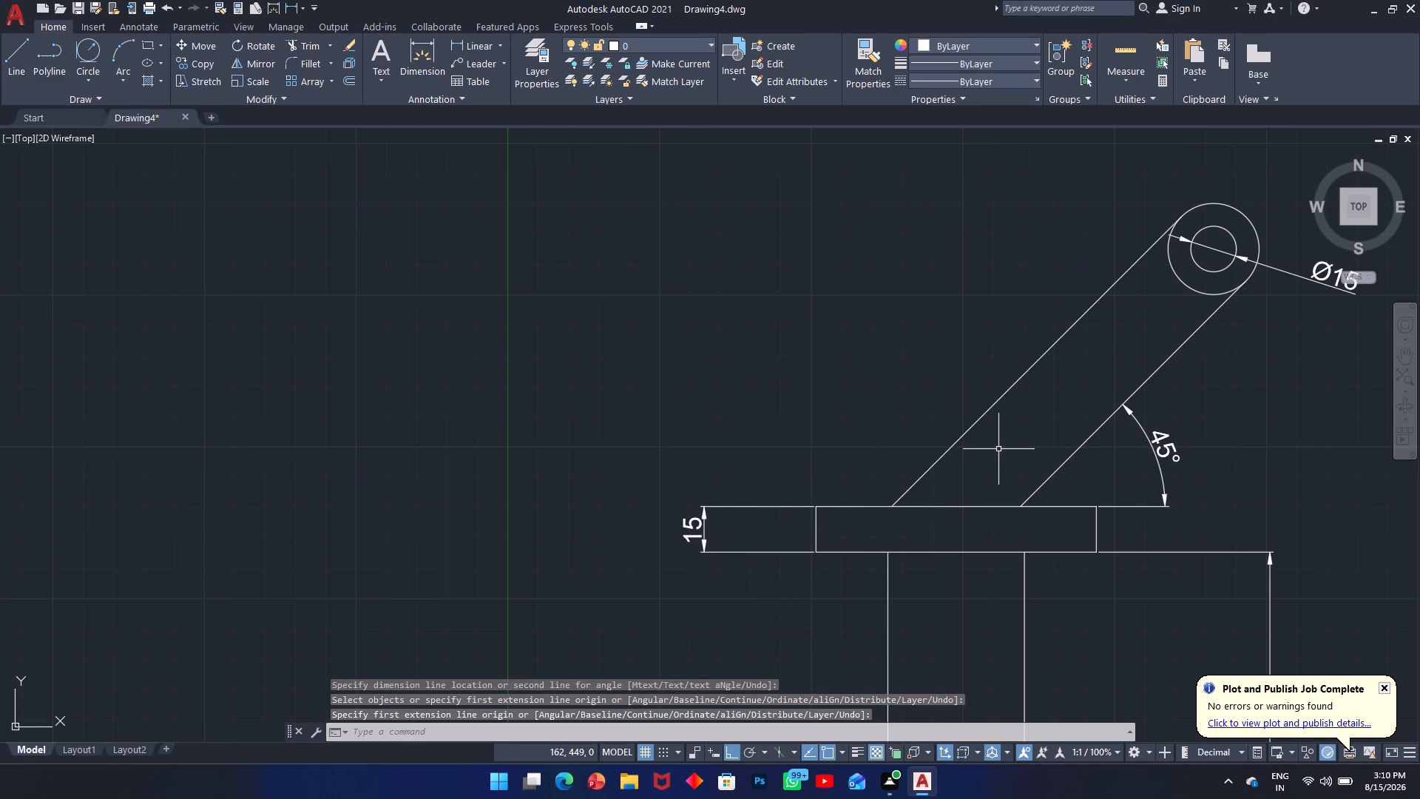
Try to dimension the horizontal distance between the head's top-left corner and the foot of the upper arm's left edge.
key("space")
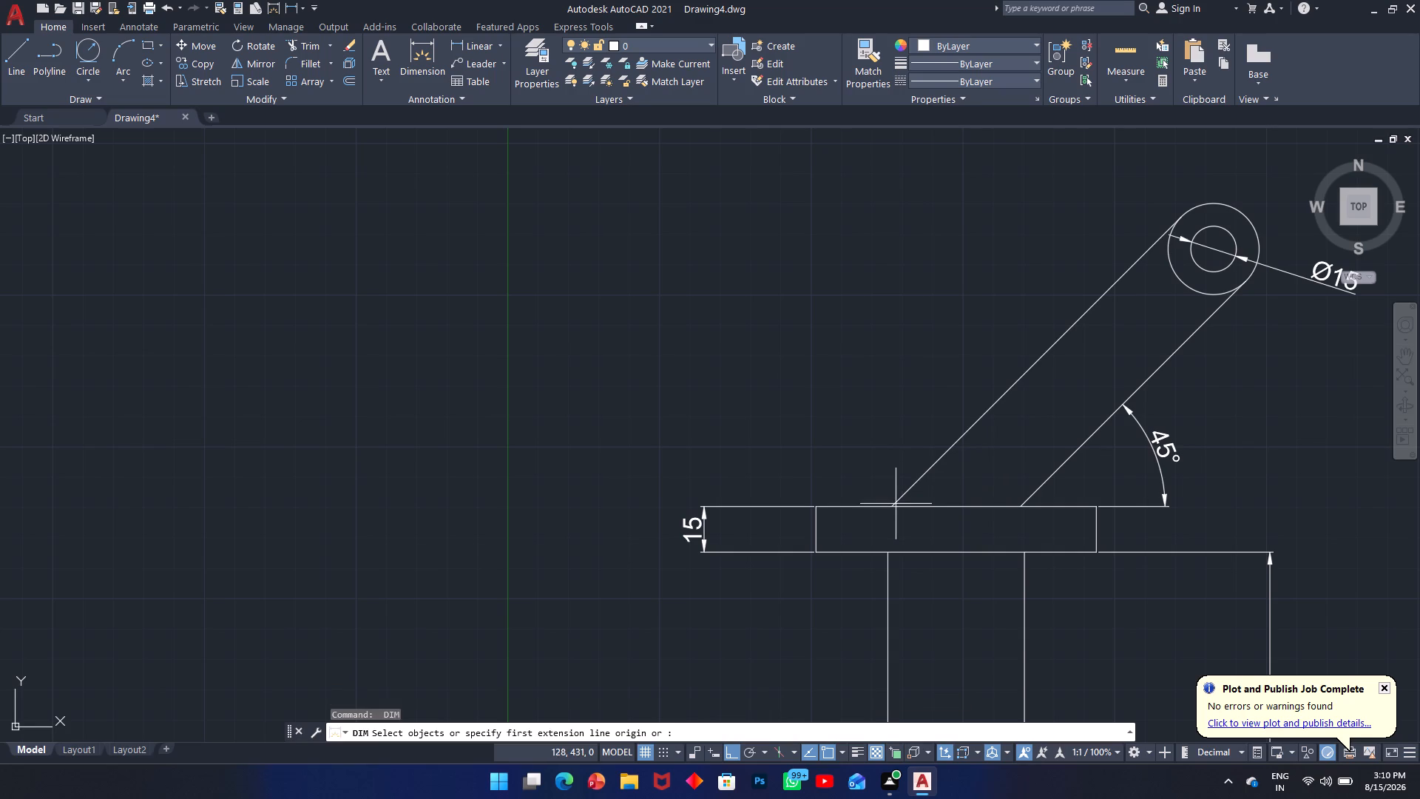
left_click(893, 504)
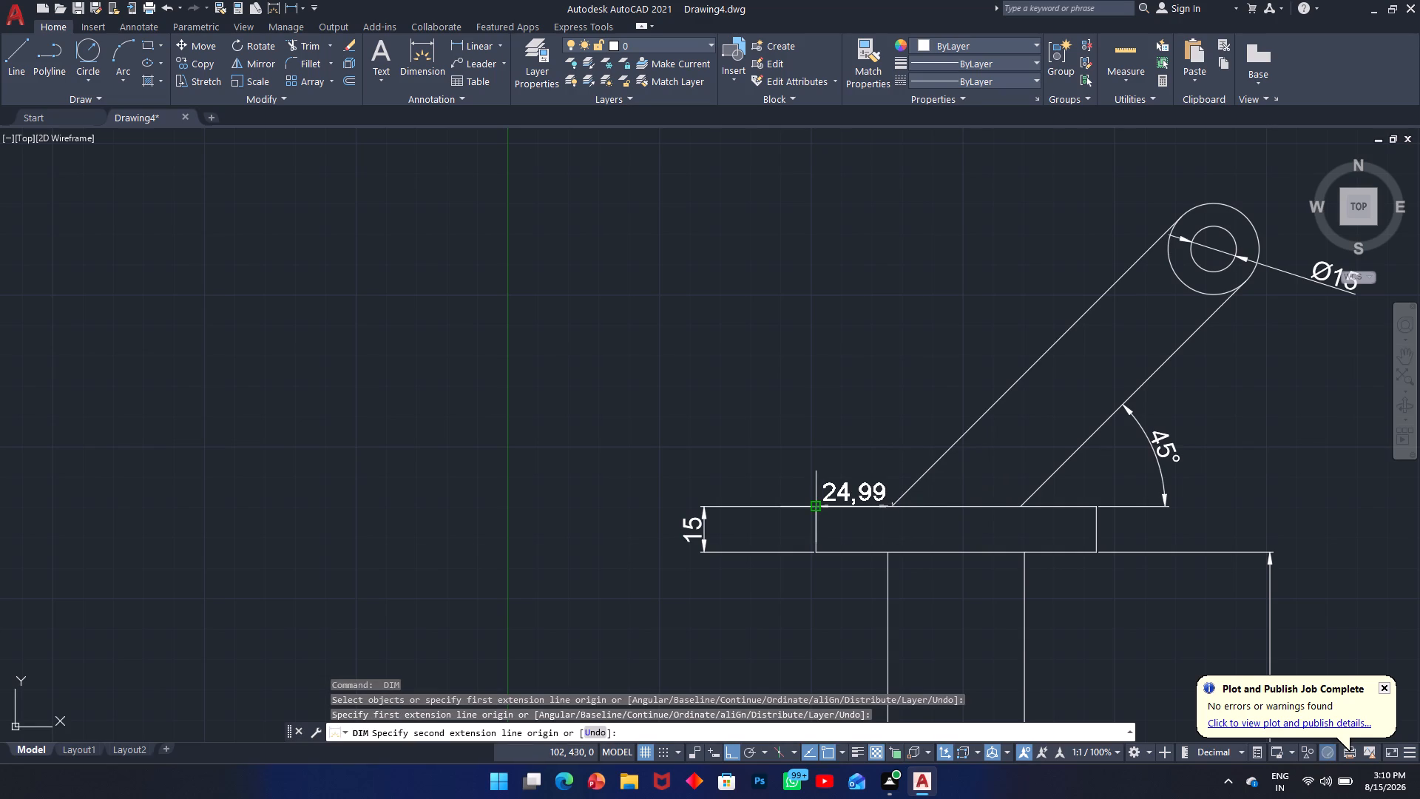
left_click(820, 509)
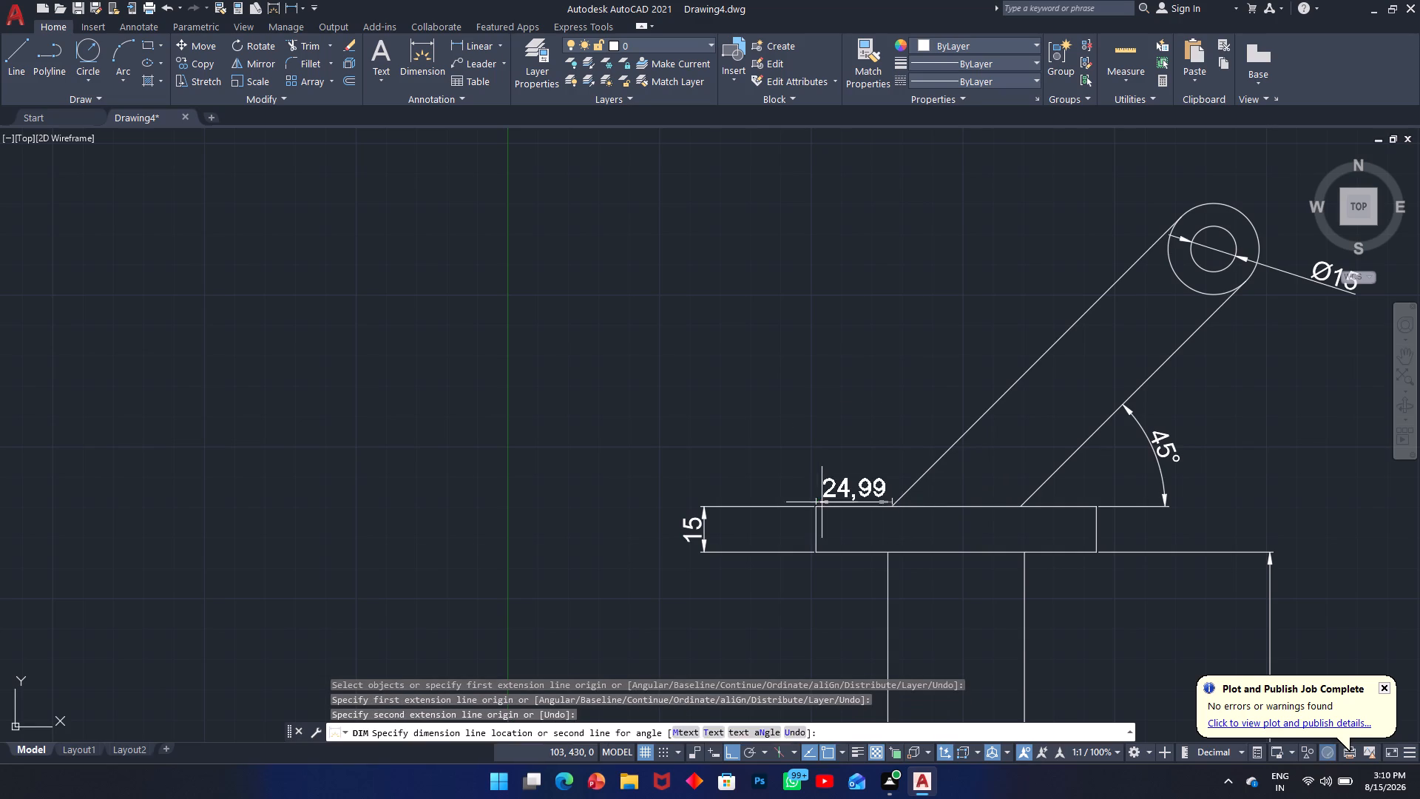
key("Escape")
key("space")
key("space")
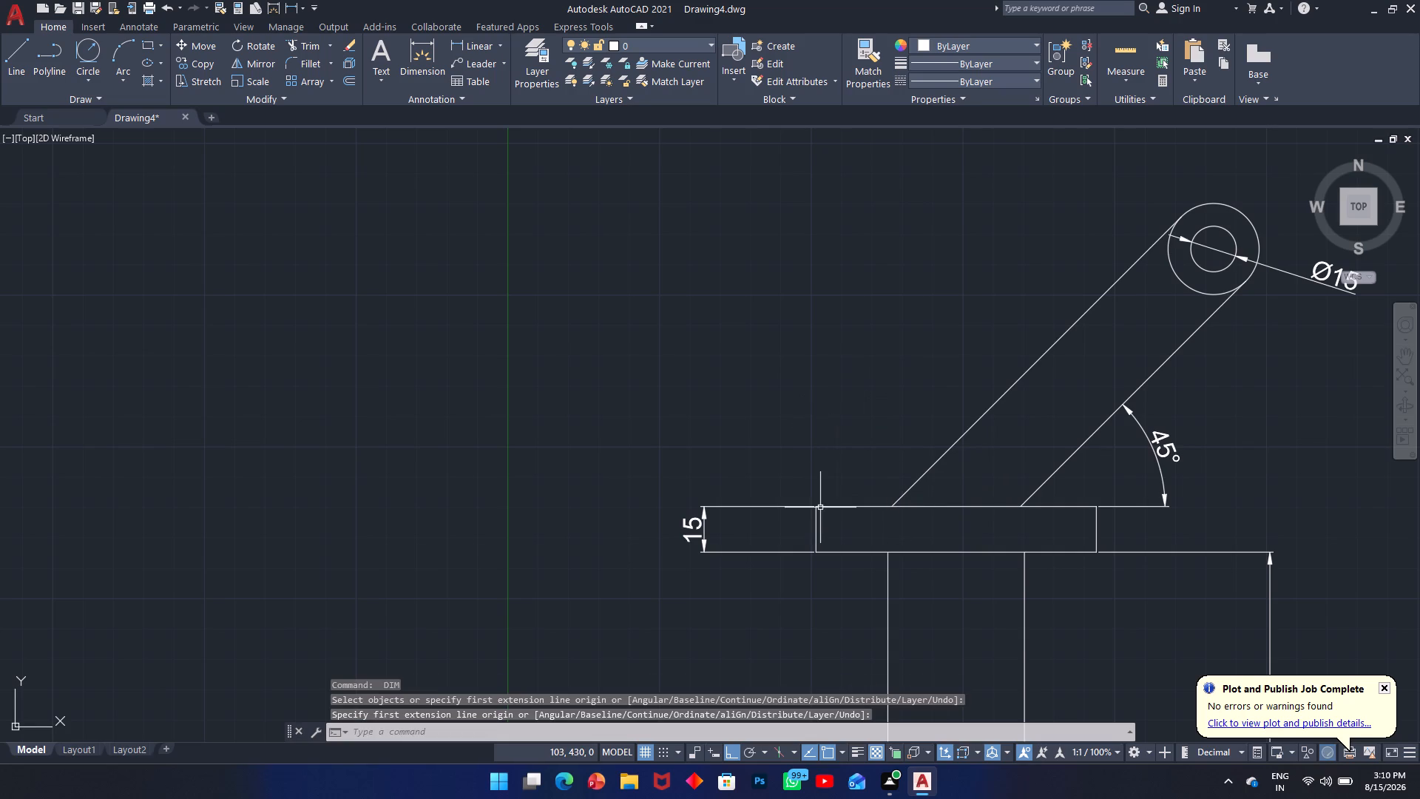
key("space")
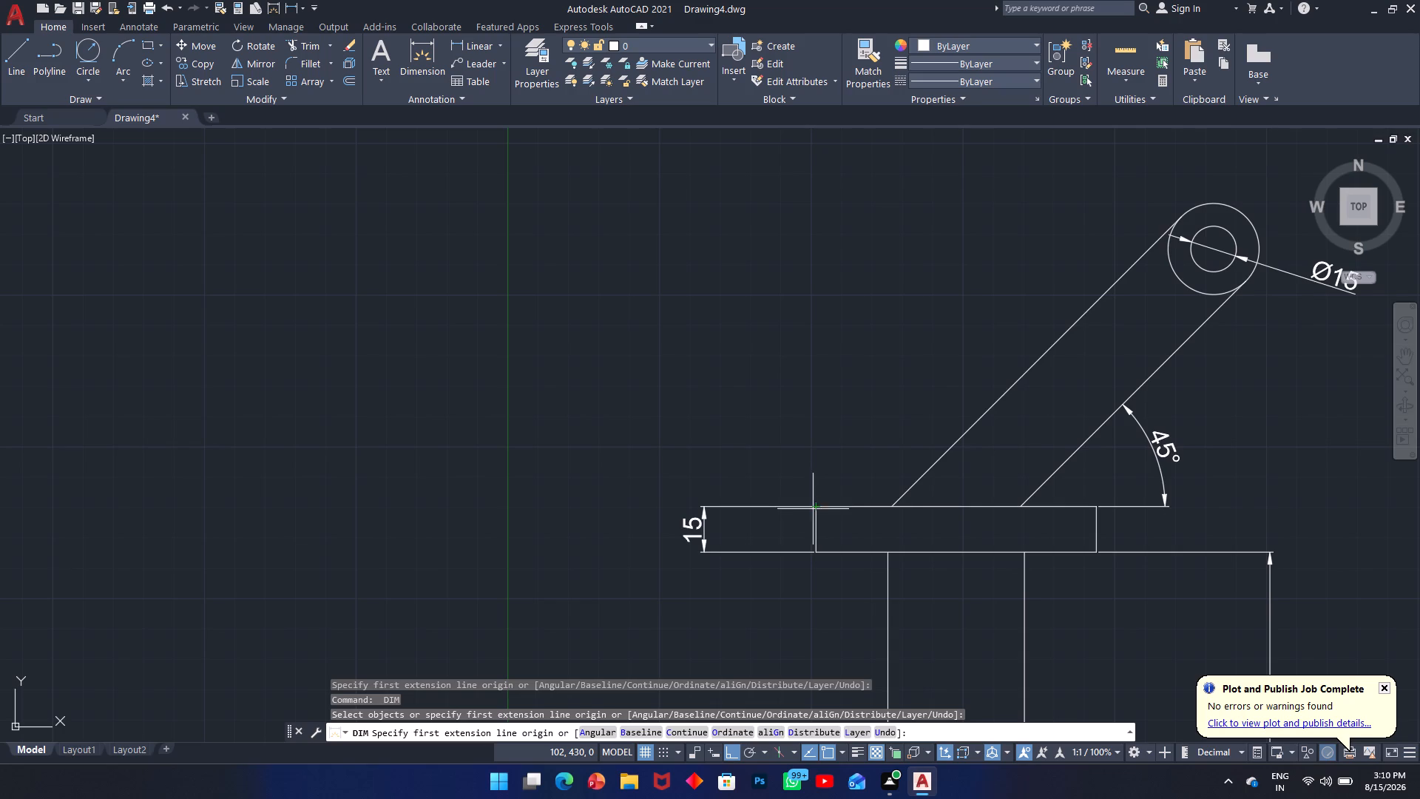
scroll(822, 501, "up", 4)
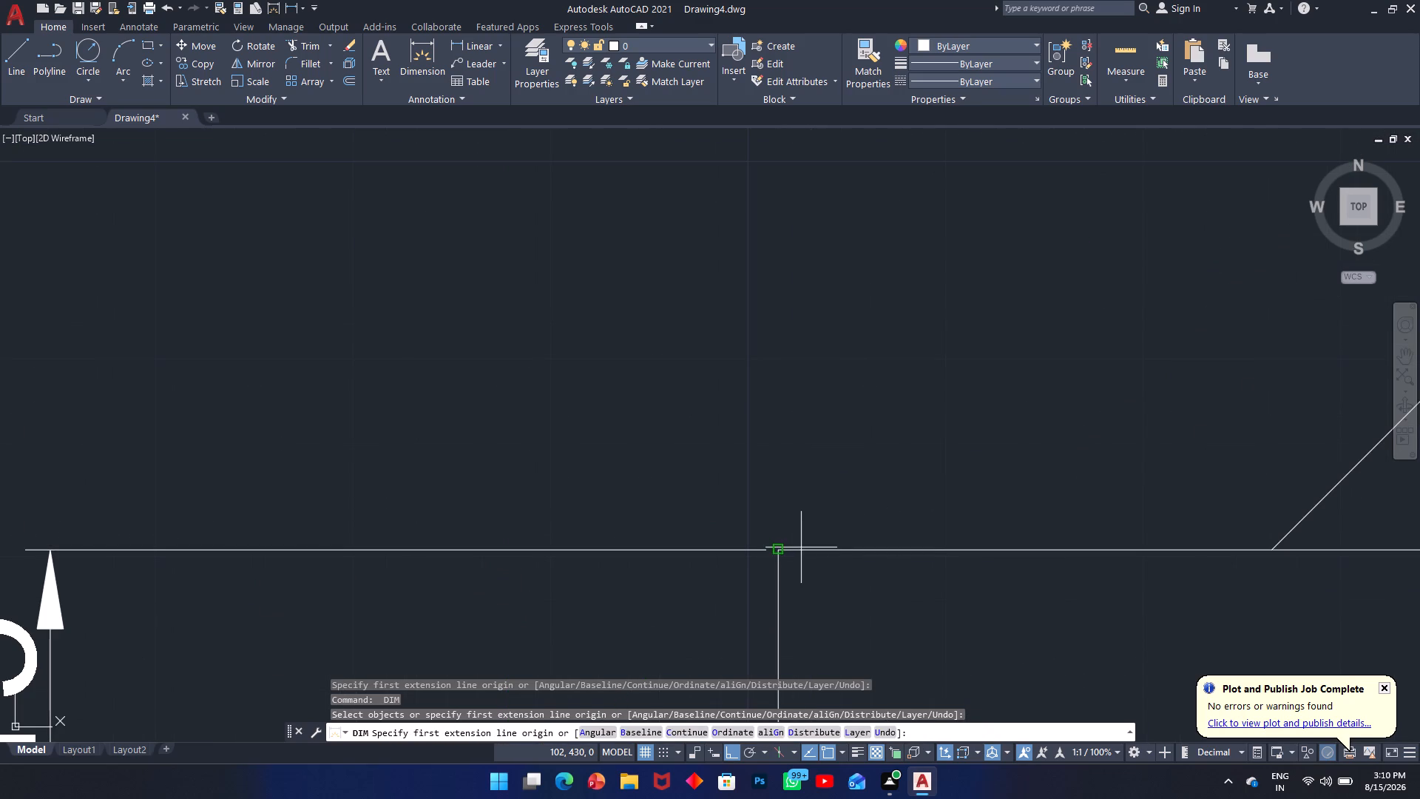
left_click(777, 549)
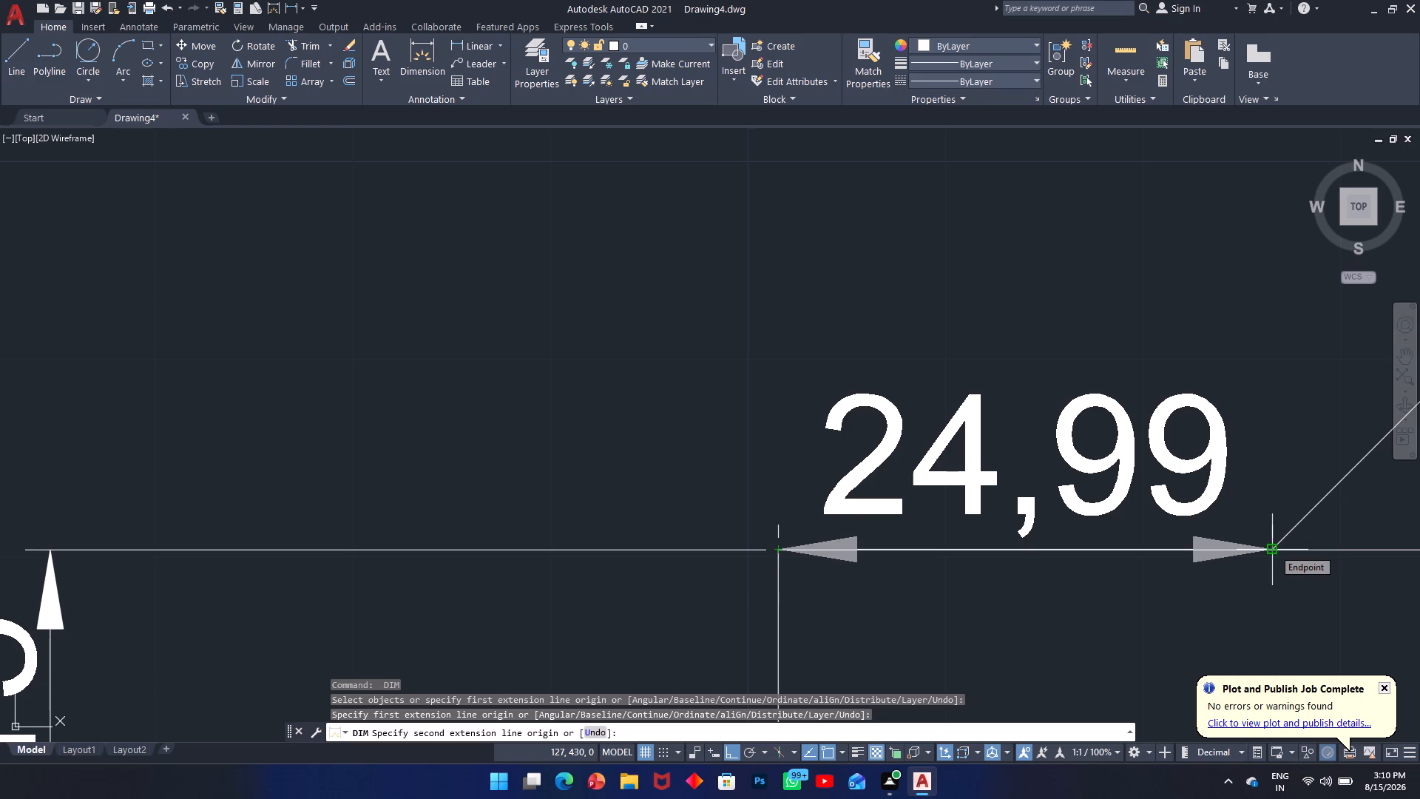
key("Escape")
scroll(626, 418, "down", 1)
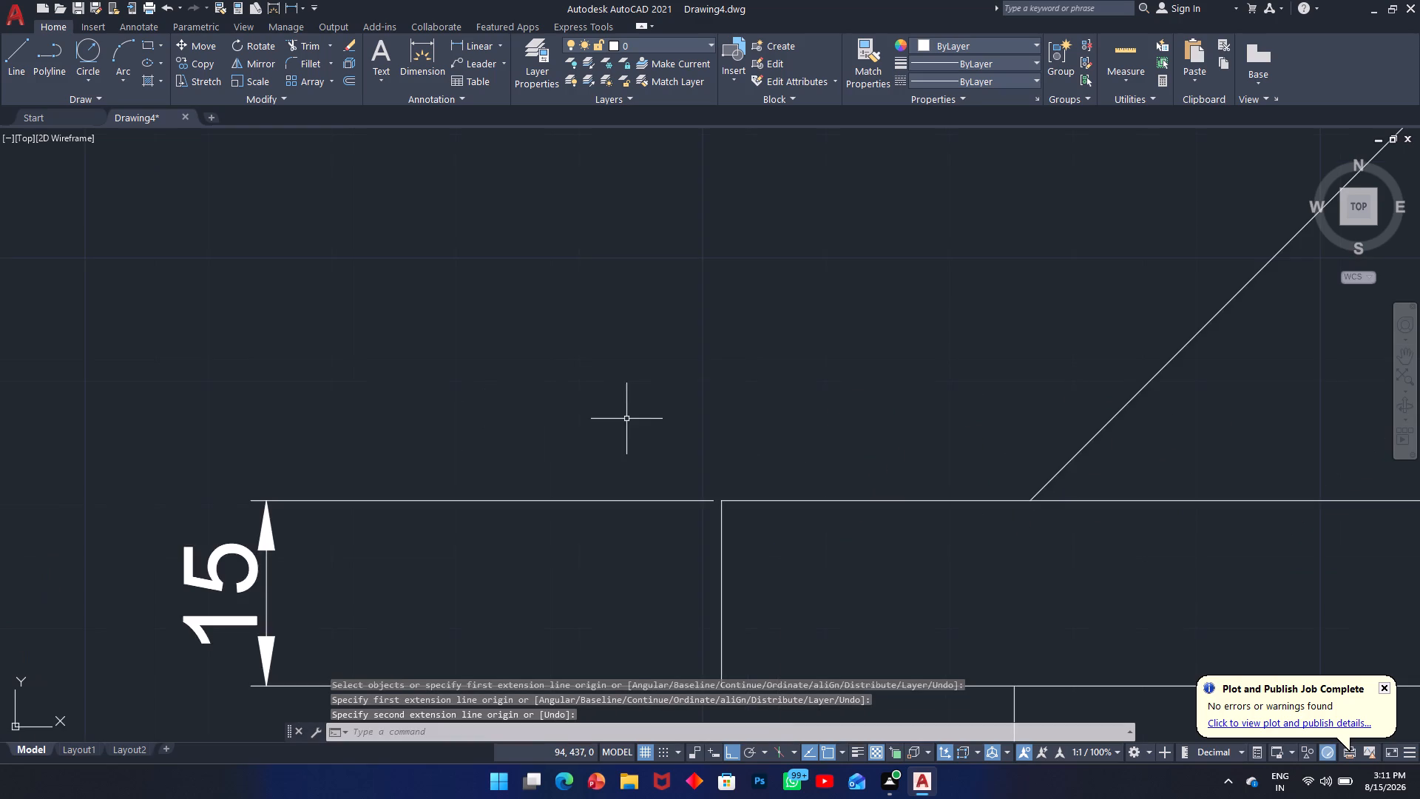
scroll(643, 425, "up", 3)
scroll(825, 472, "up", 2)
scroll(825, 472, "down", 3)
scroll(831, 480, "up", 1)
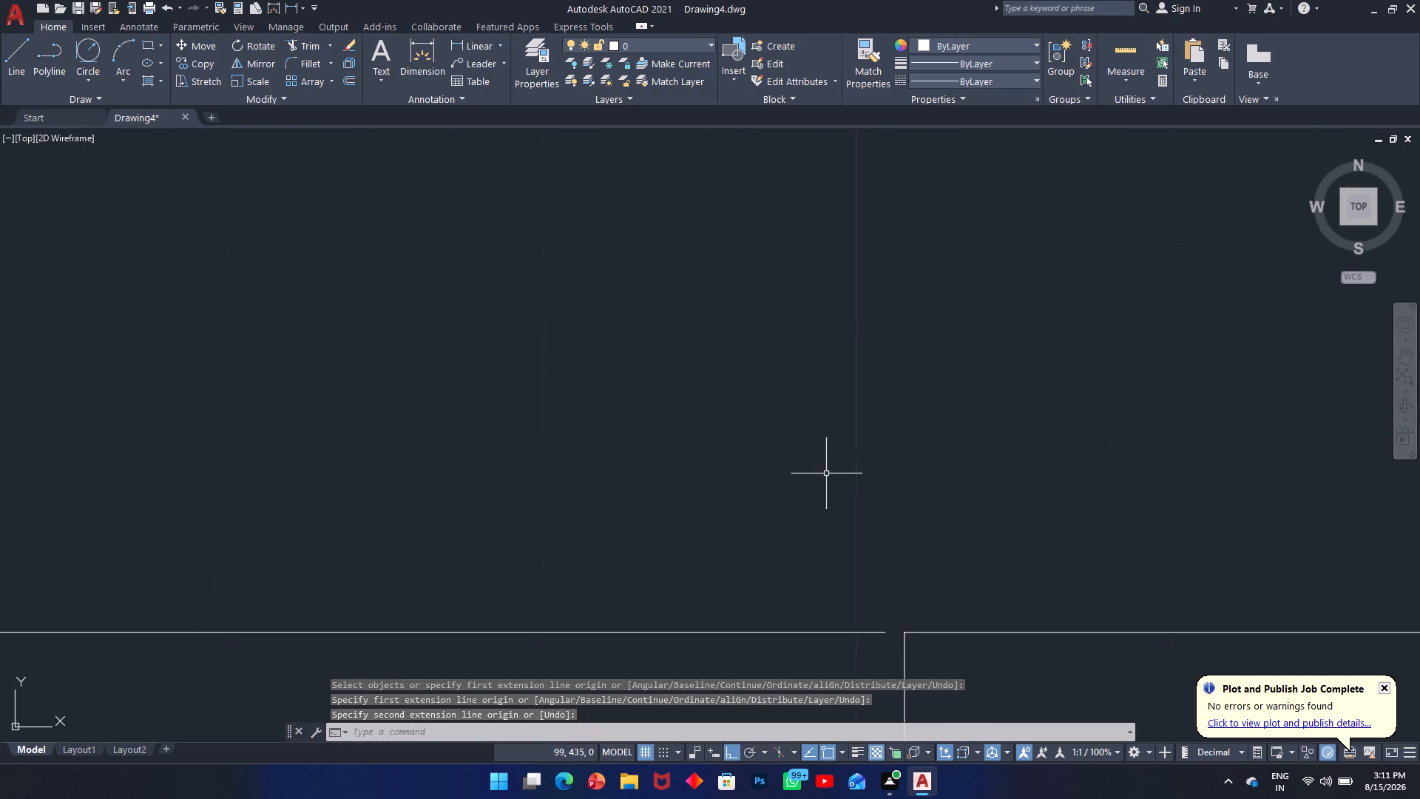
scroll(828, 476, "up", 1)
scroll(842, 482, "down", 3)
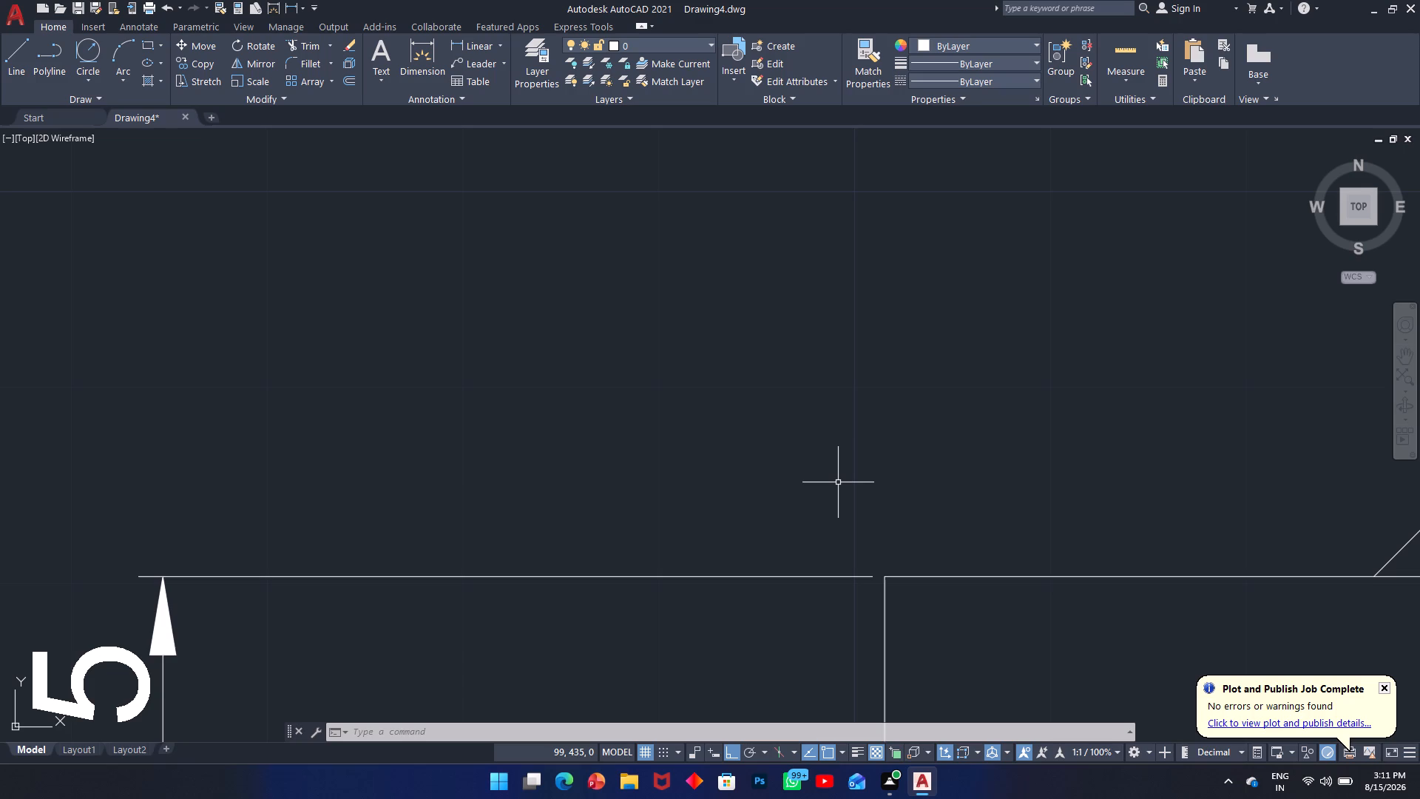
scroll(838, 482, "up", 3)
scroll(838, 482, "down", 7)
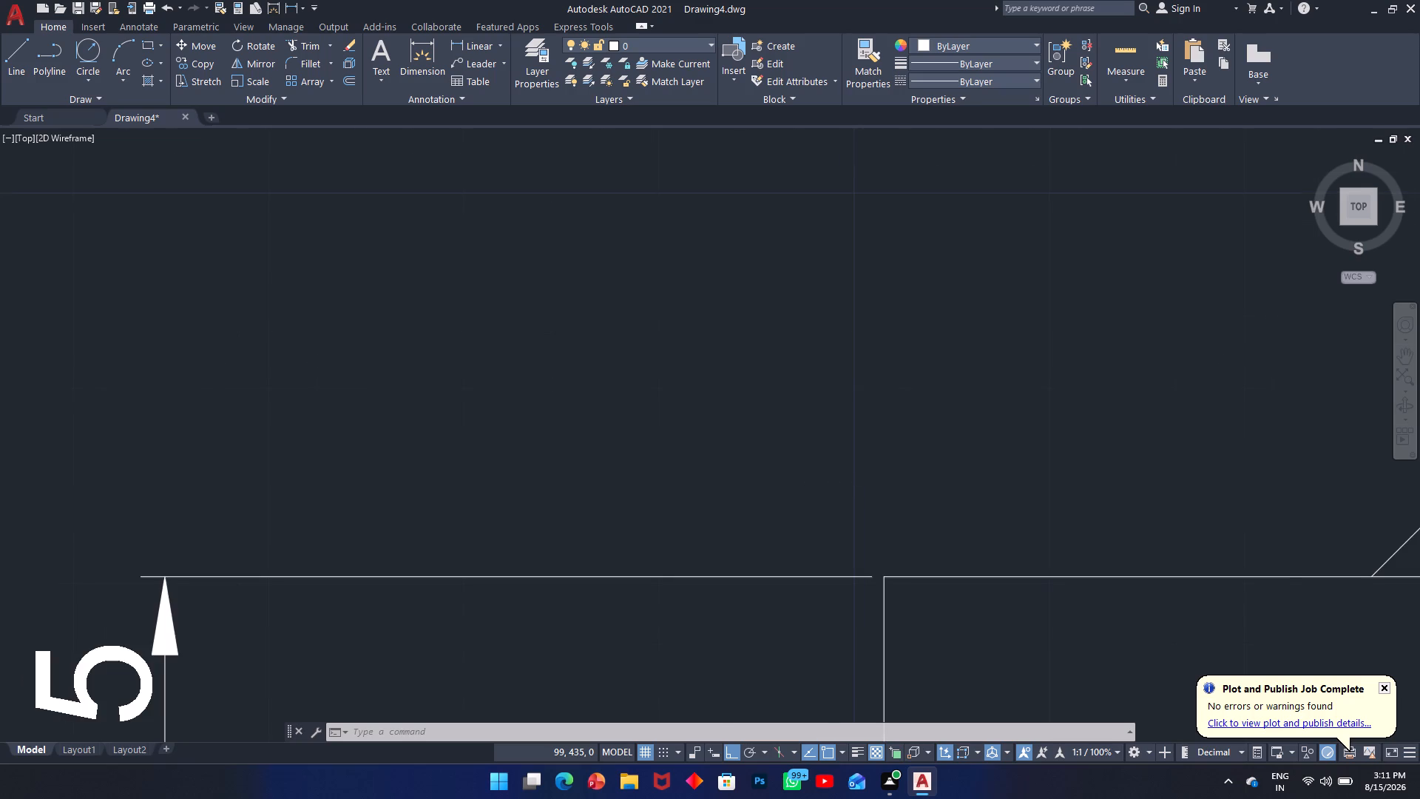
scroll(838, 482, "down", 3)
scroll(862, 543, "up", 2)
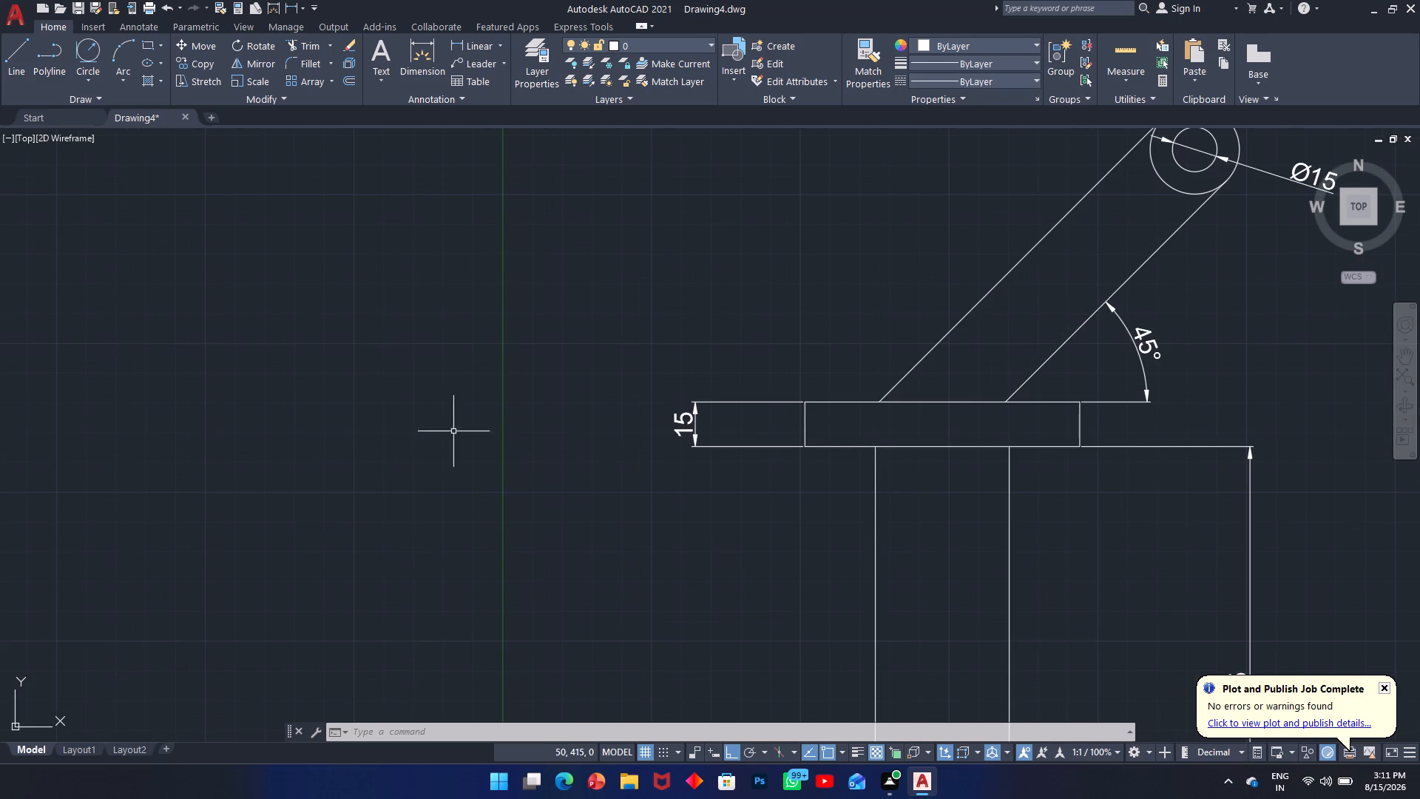
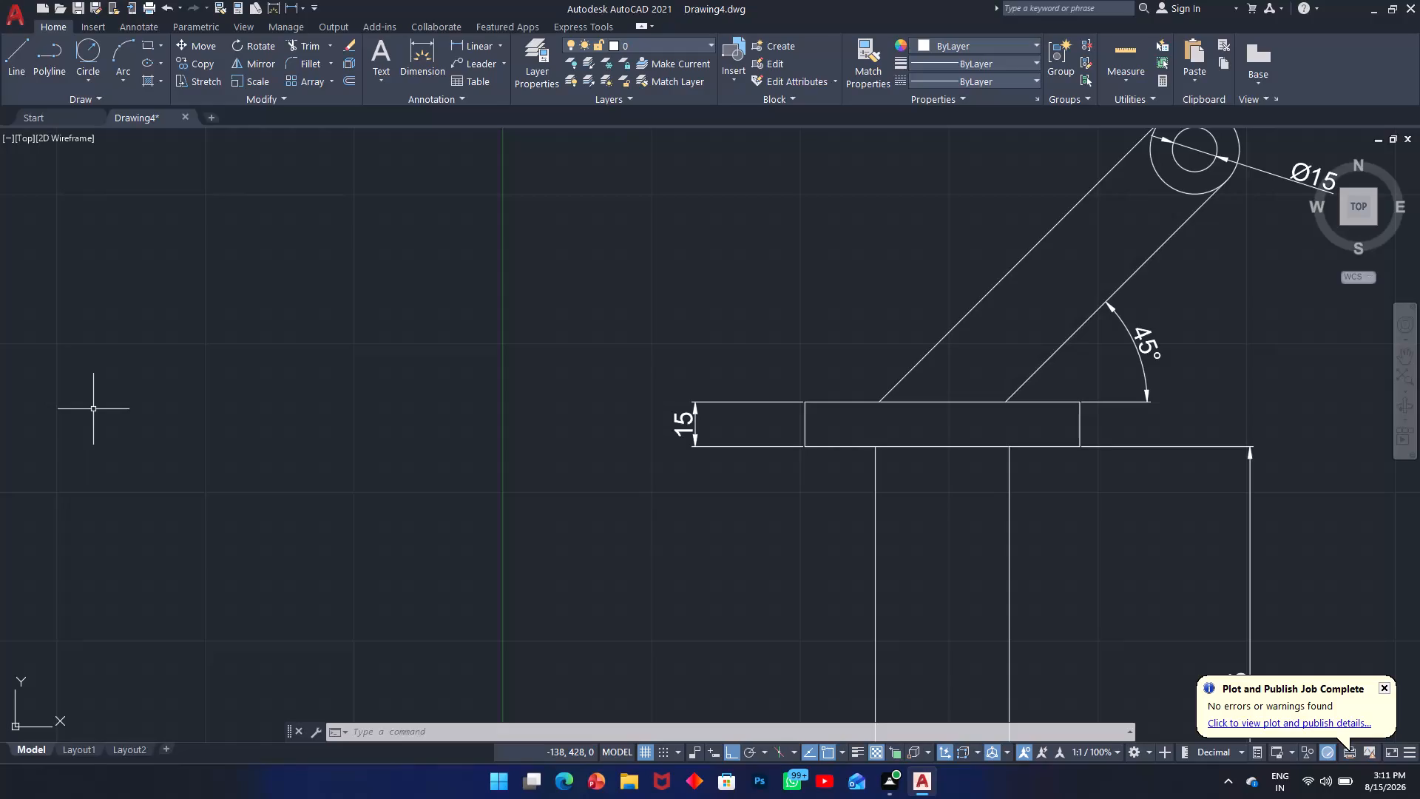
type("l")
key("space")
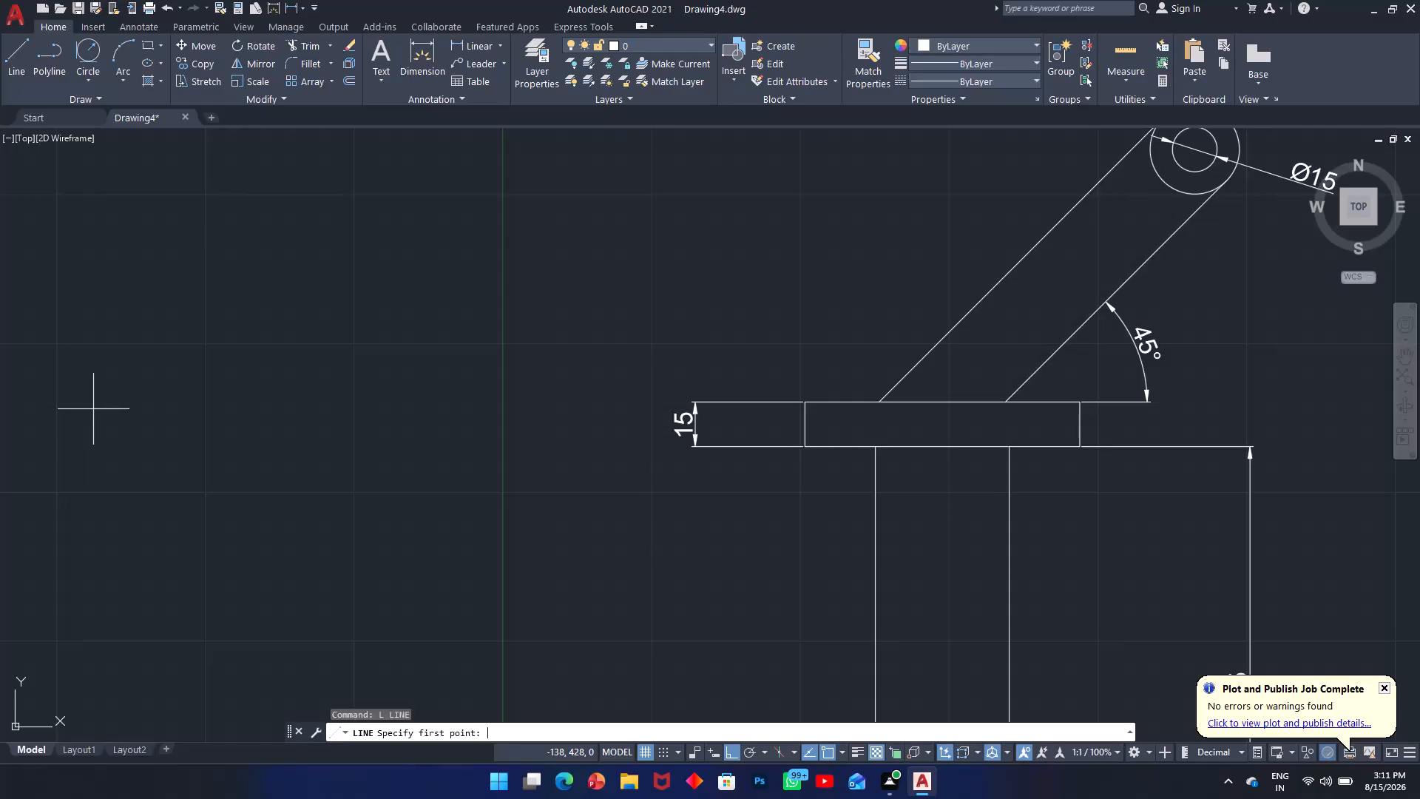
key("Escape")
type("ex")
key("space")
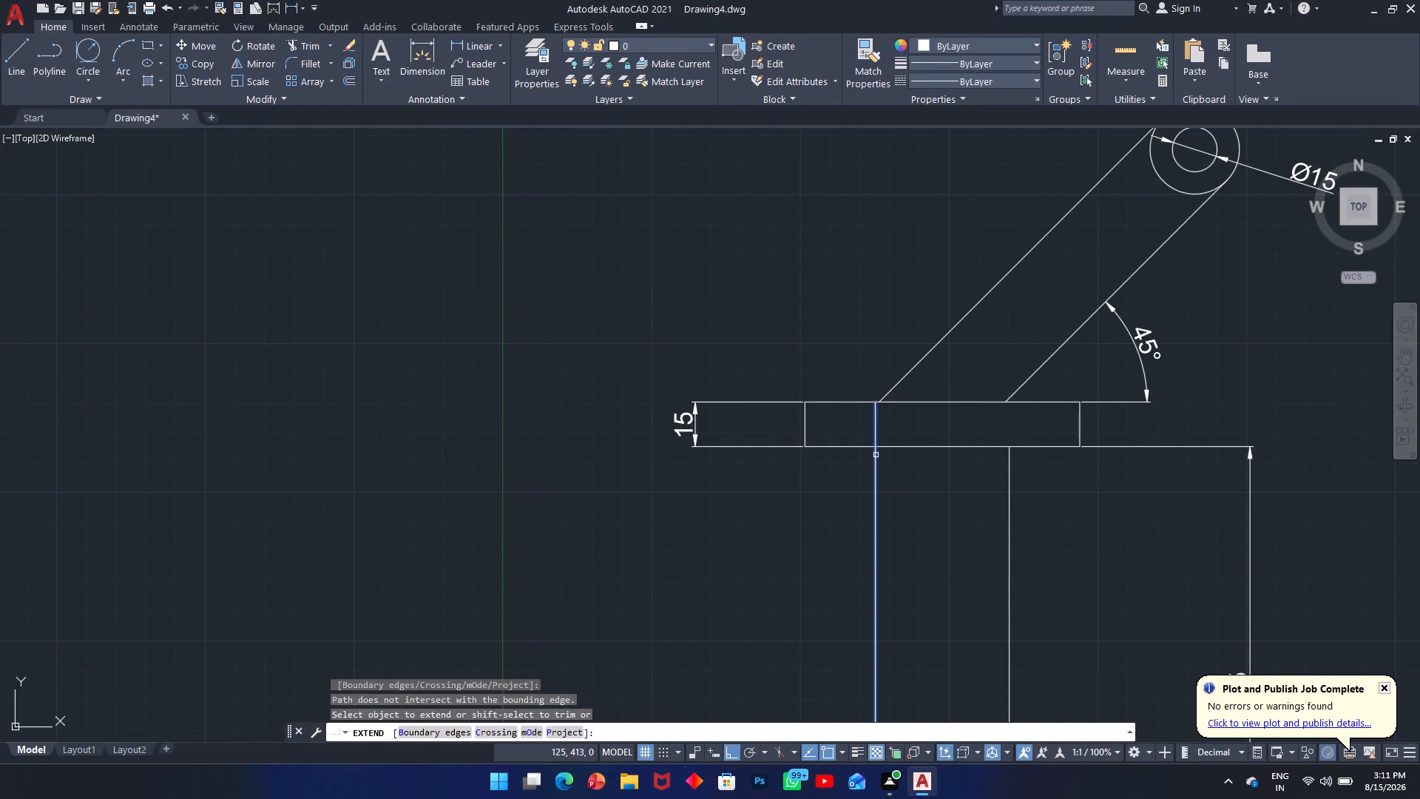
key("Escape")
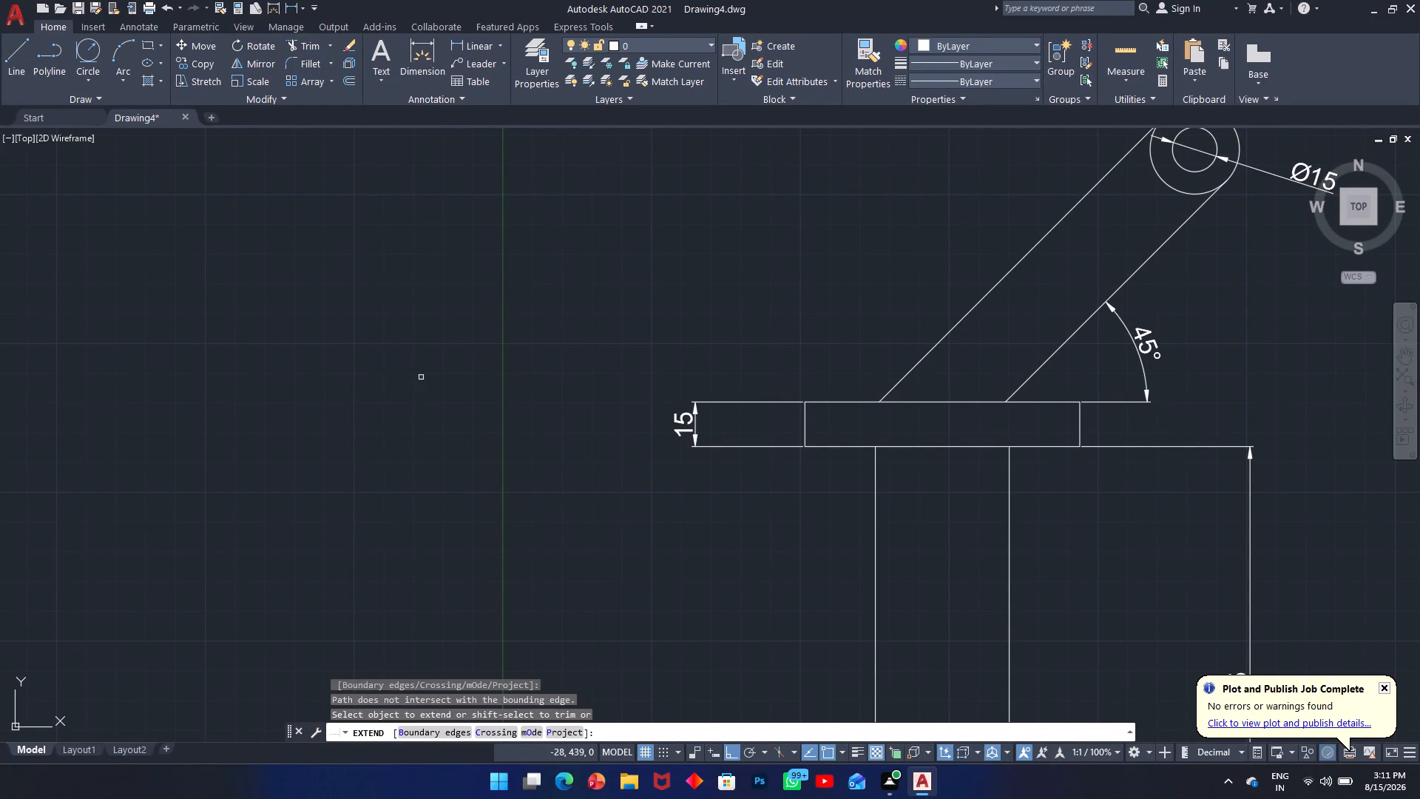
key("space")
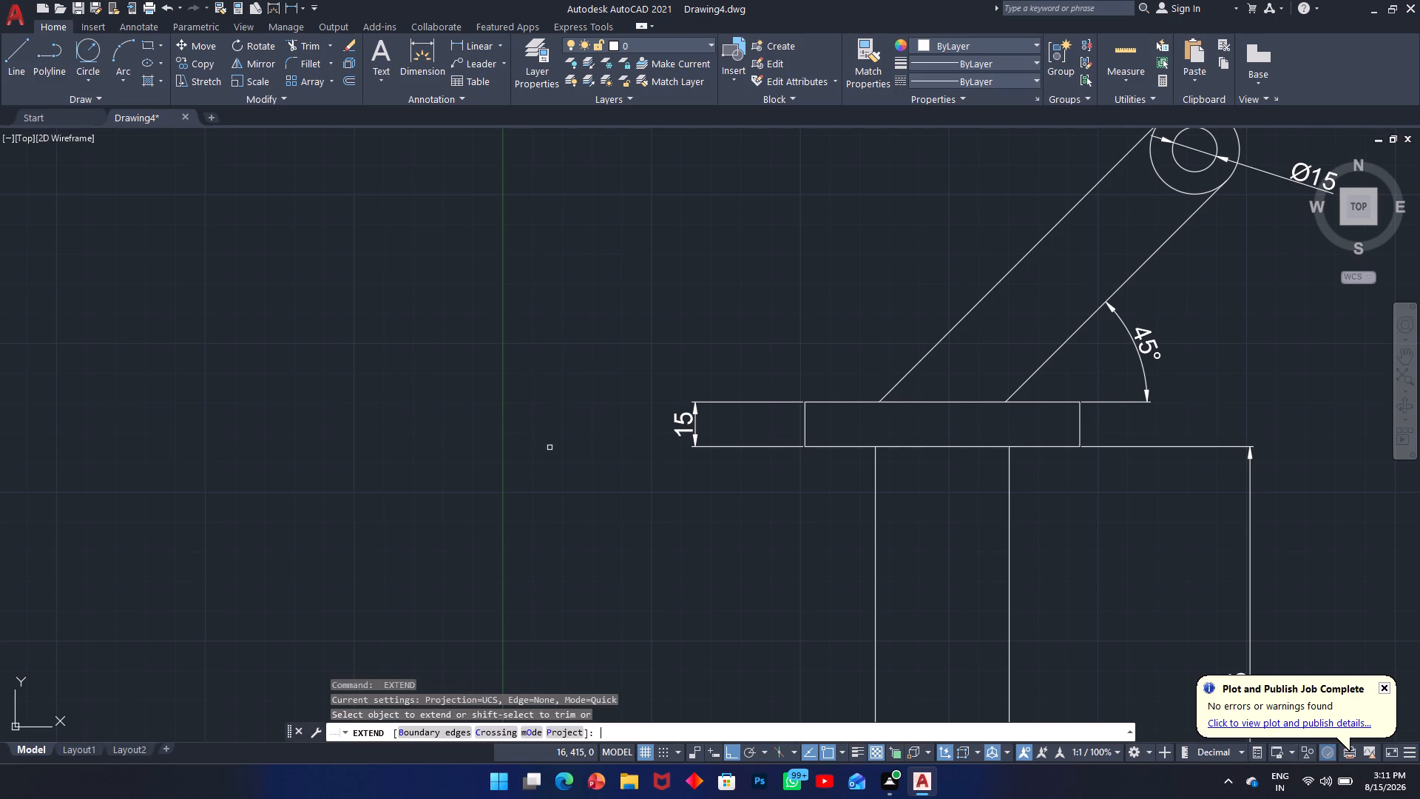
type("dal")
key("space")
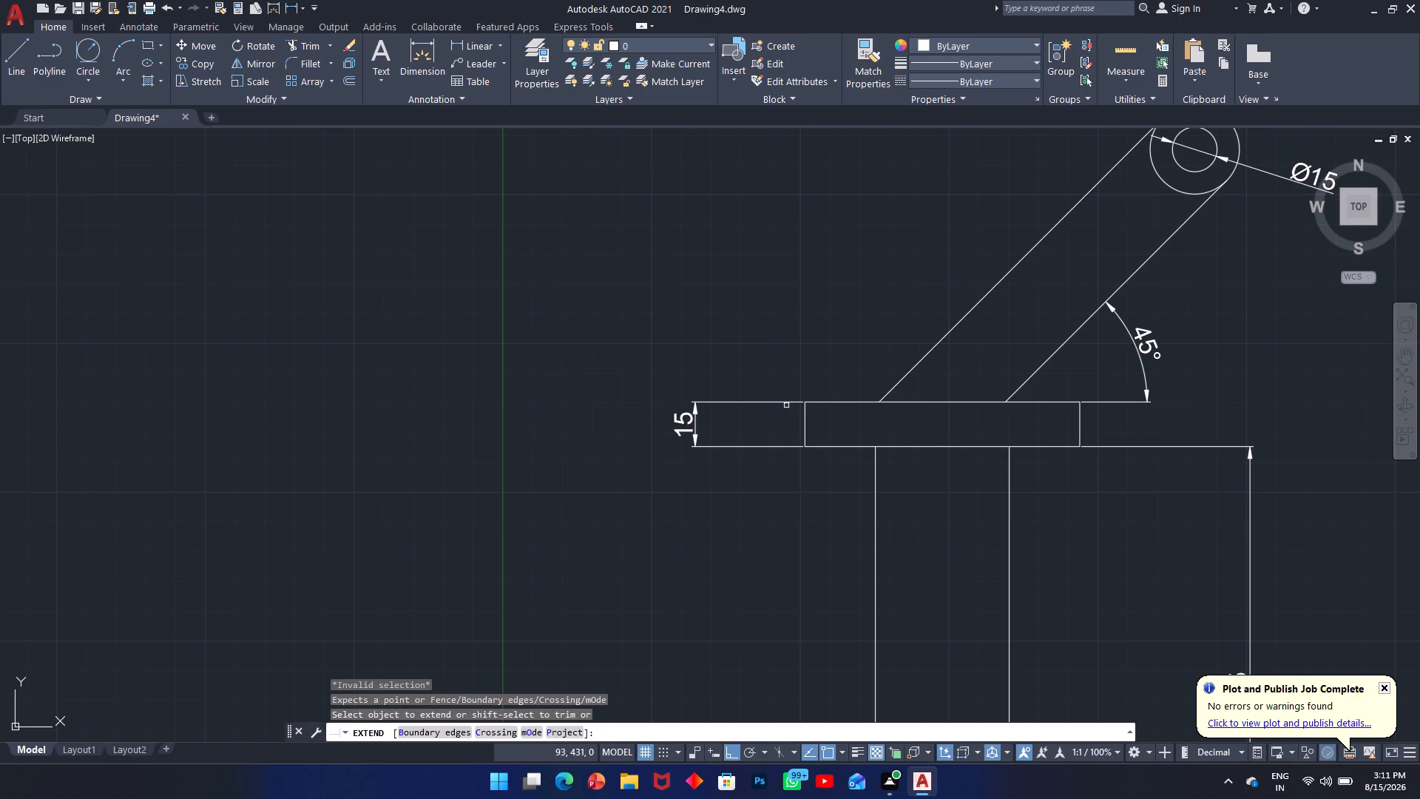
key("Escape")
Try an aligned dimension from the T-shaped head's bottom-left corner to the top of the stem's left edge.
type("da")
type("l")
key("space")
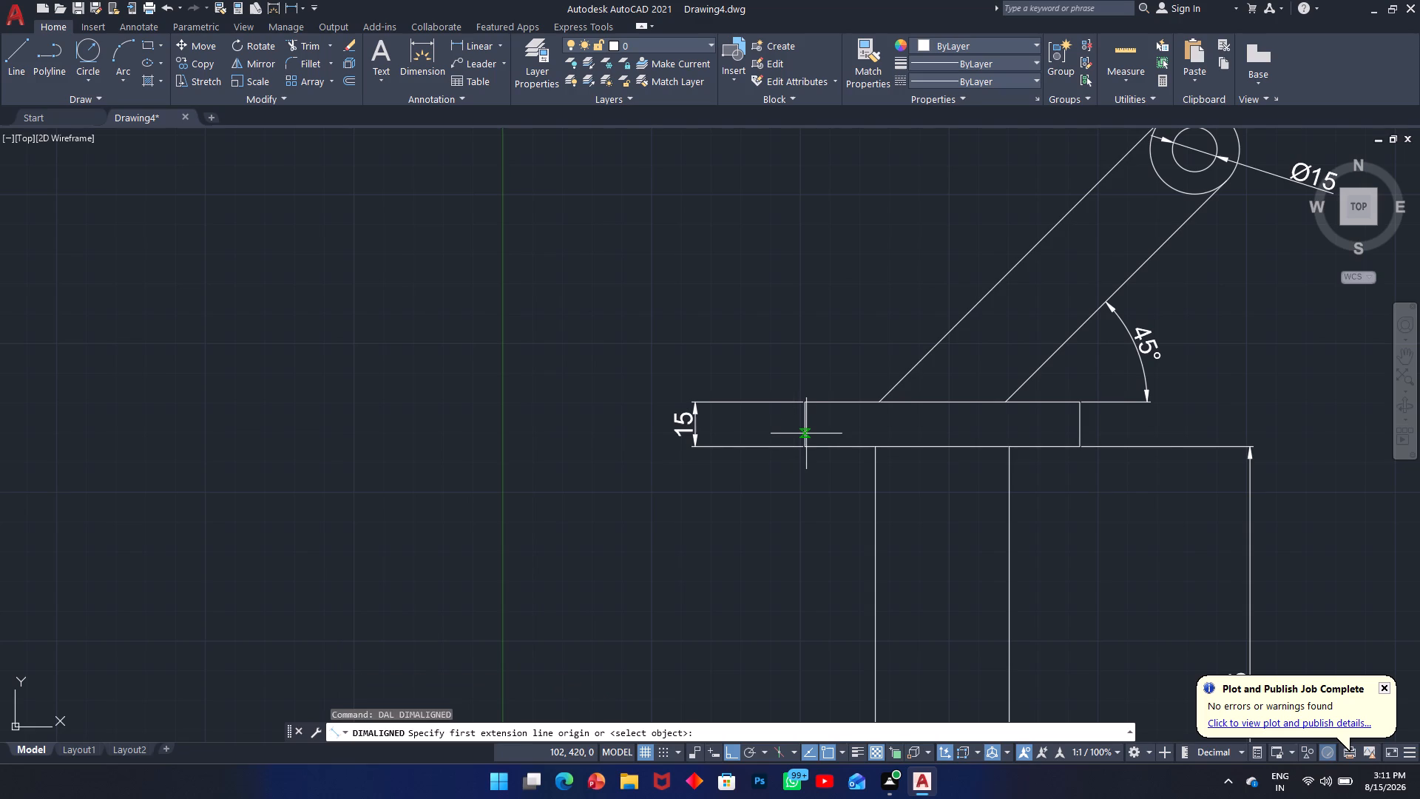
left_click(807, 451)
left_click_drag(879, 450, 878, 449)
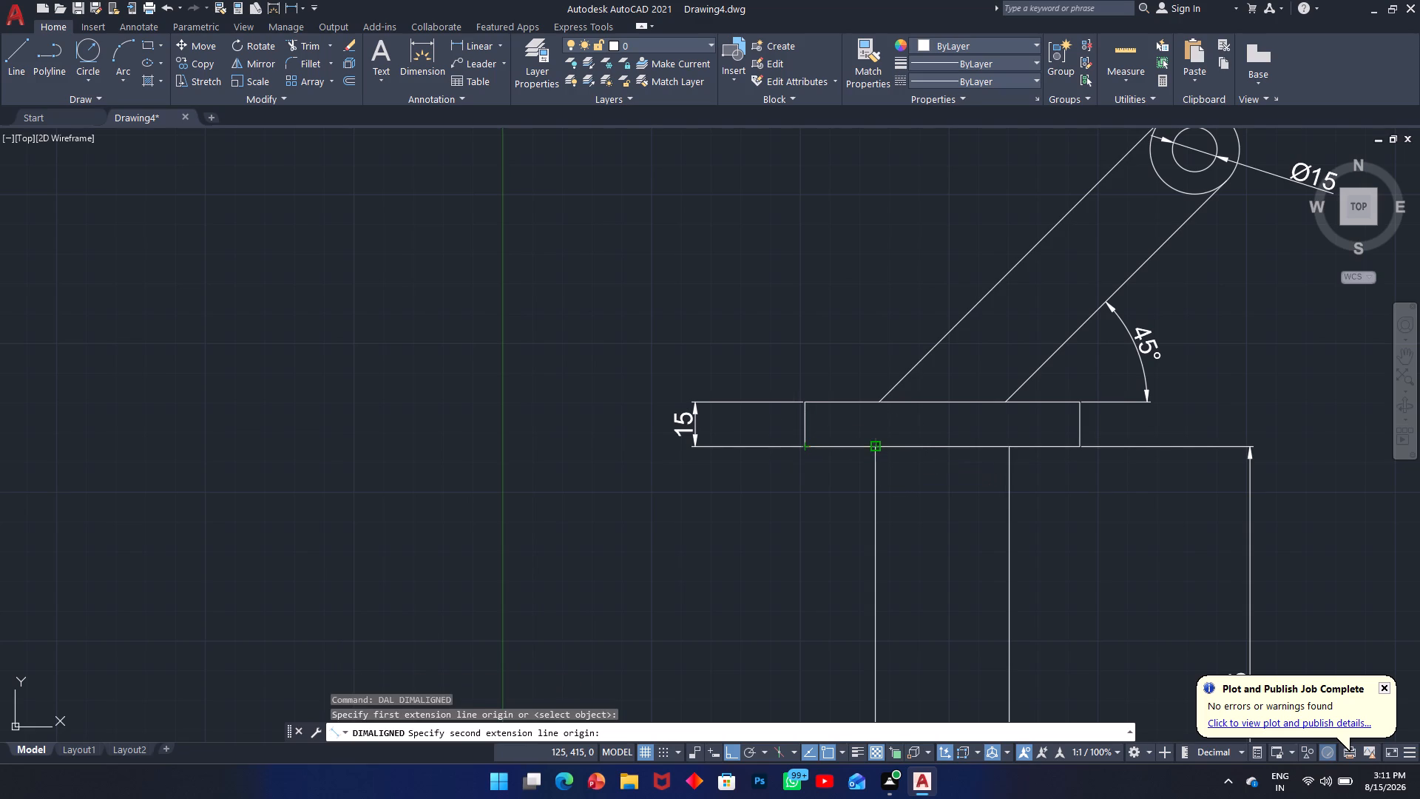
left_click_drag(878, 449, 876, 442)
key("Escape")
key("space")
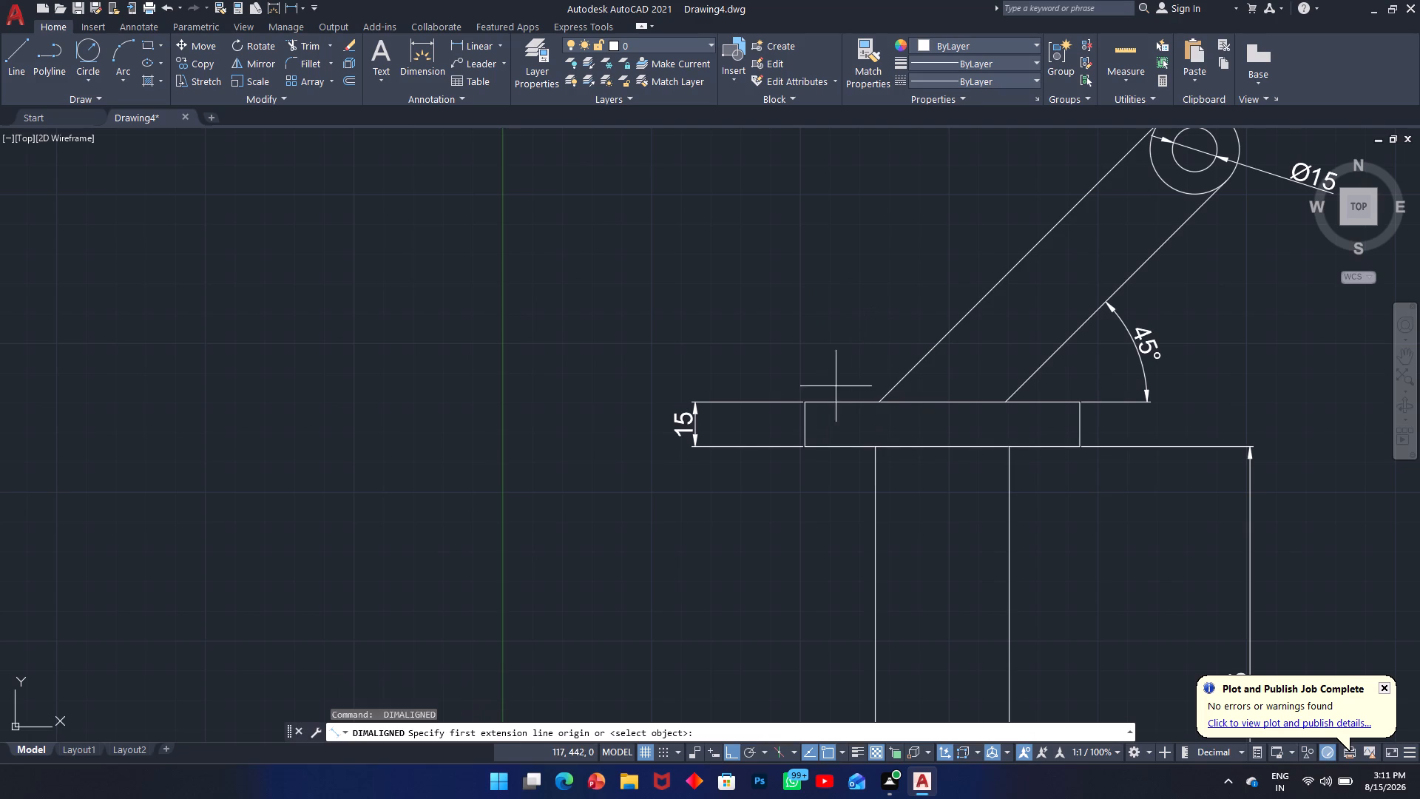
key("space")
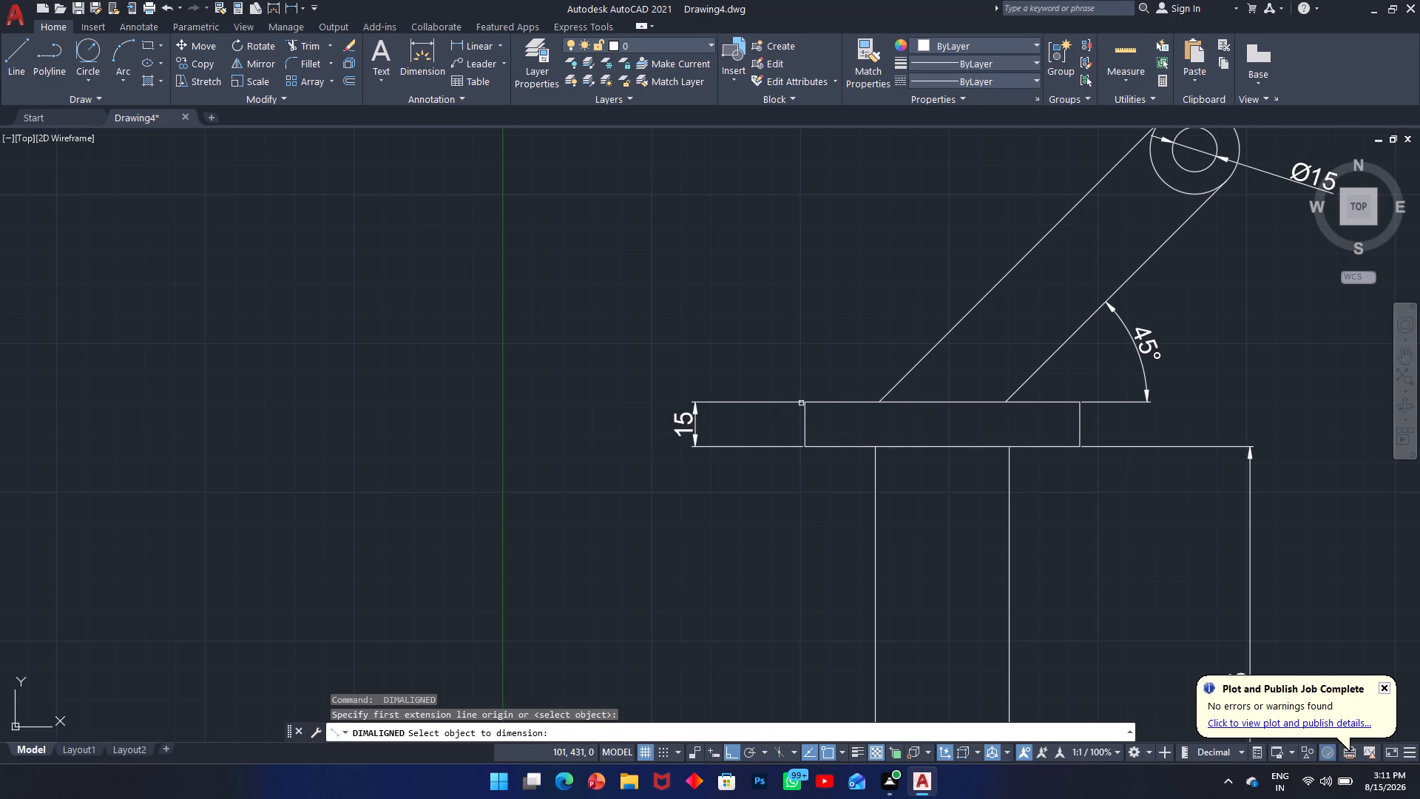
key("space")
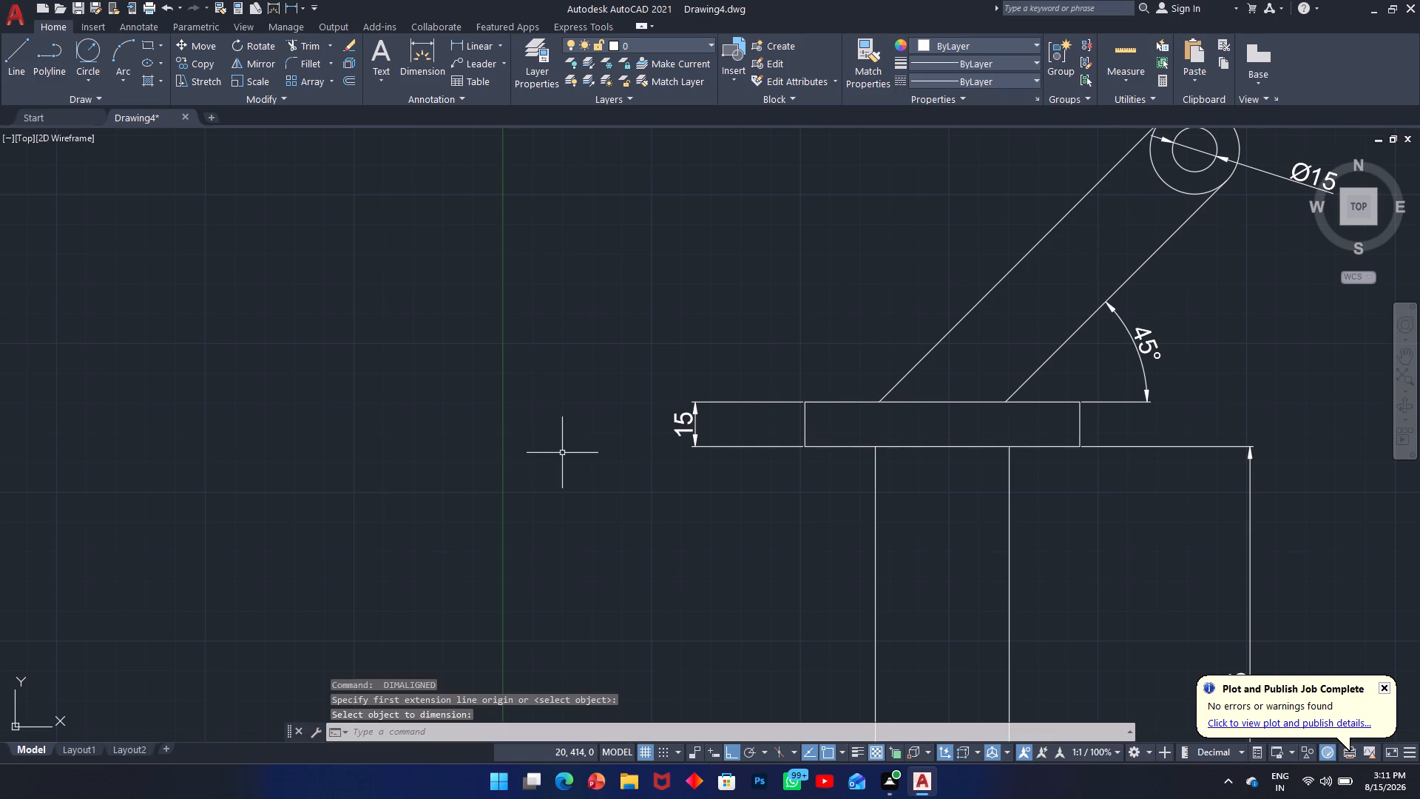
Add an aligned dimension from the head's top-left corner horizontally to the line of the stem's left edge, placed above the head.
type("dal")
key("space")
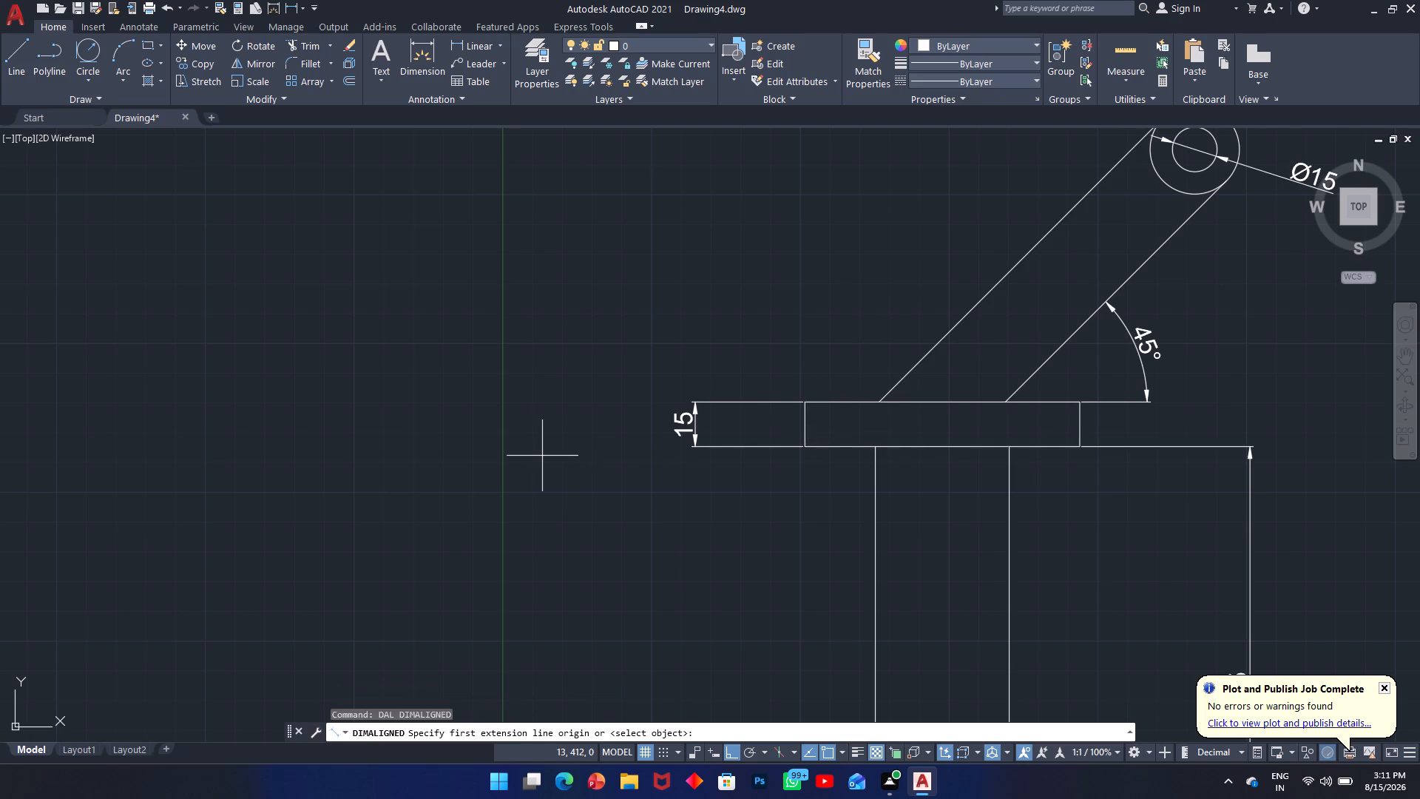
left_click(806, 405)
left_click(876, 365)
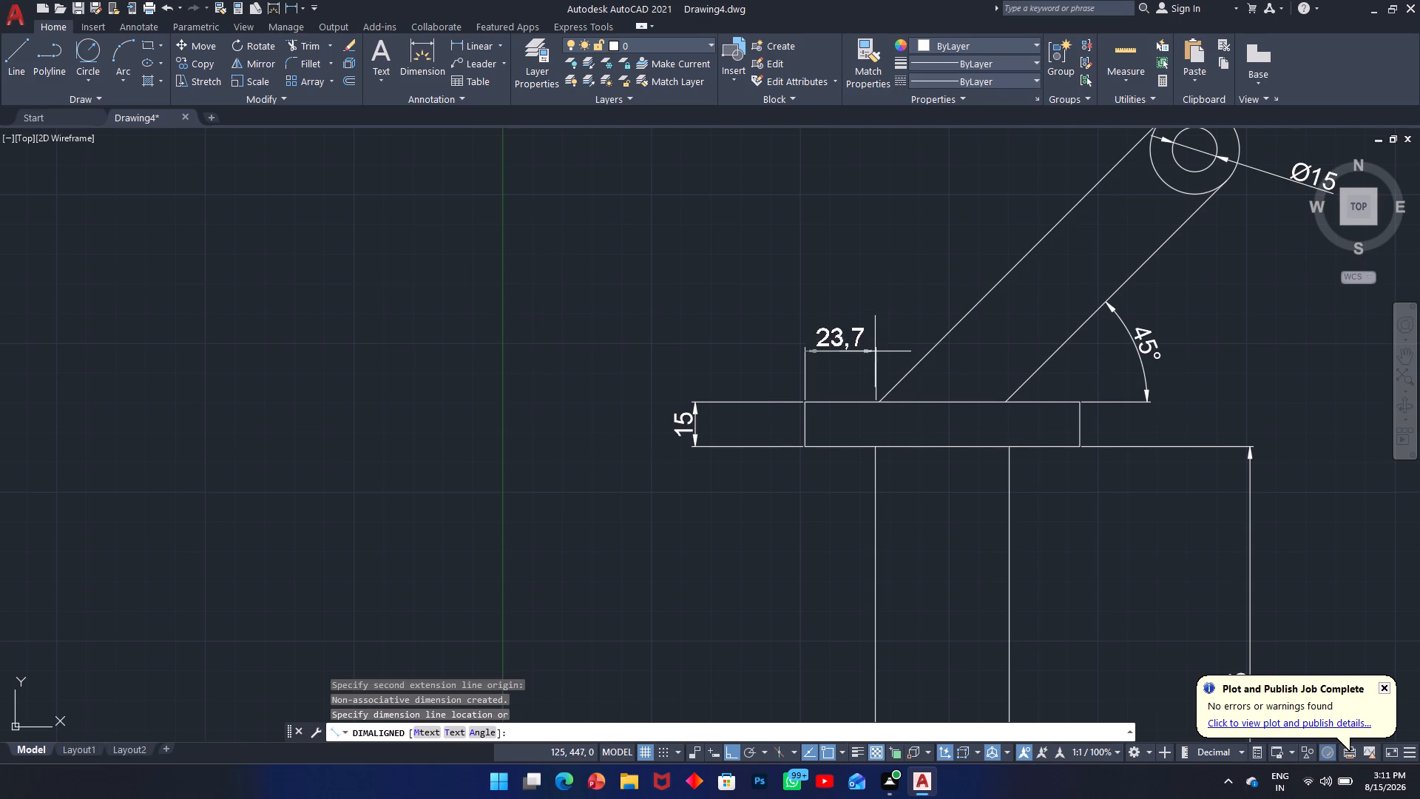
left_click(871, 274)
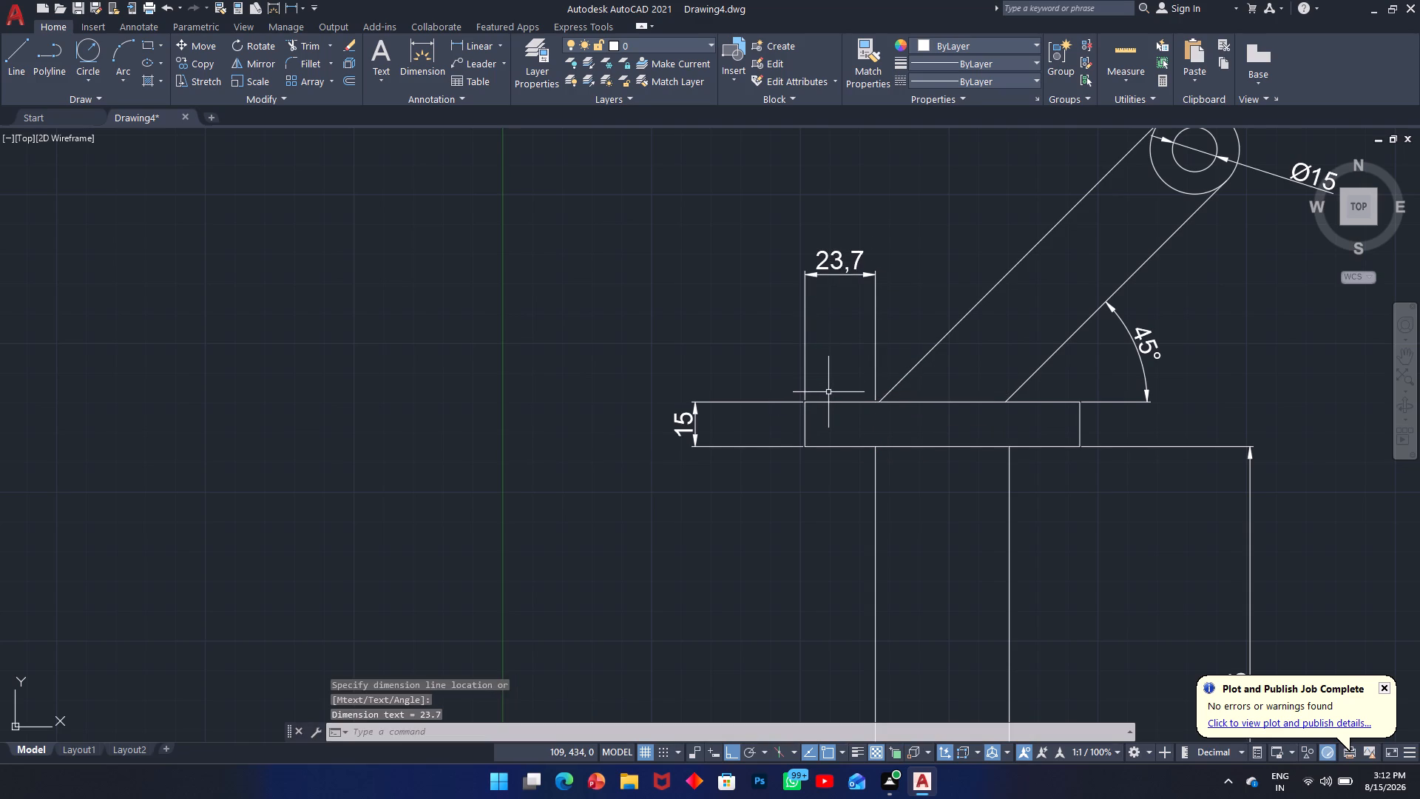
Add a radius dimension to the outer circle at the upper arm's end, placed outside to its upper right.
middle_click_drag(845, 392, 325, 429)
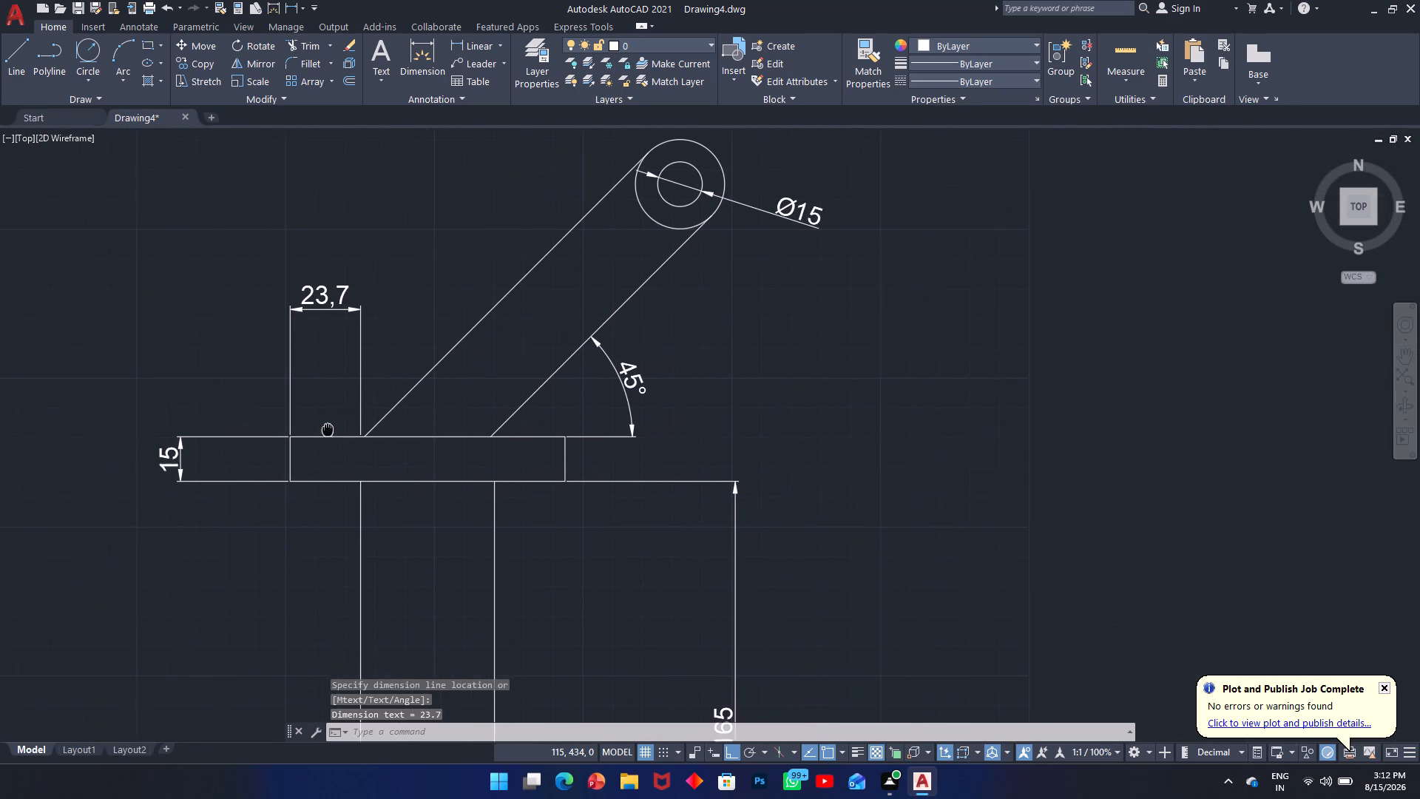
middle_click_drag(325, 429, 321, 430)
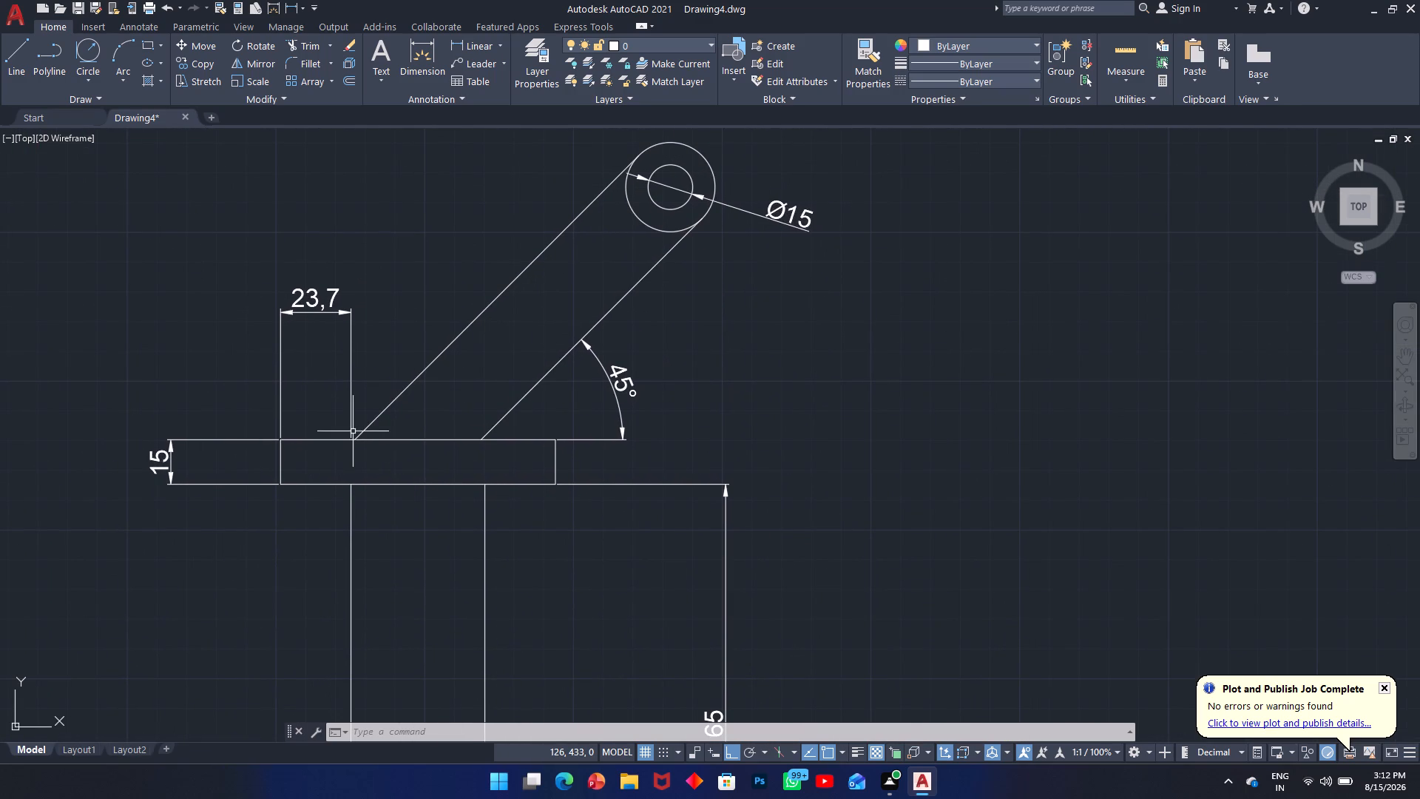
type("dra")
key("space")
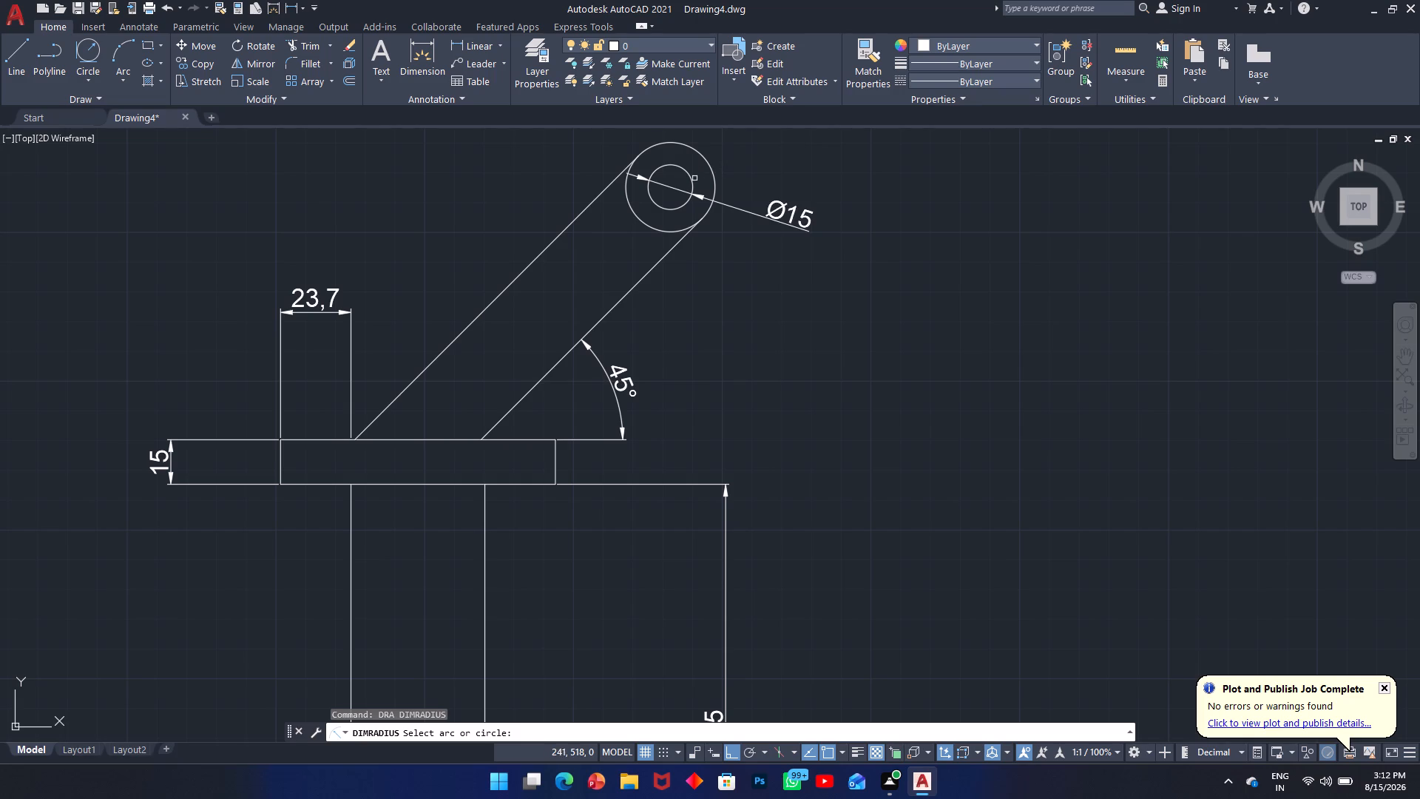
left_click(715, 172)
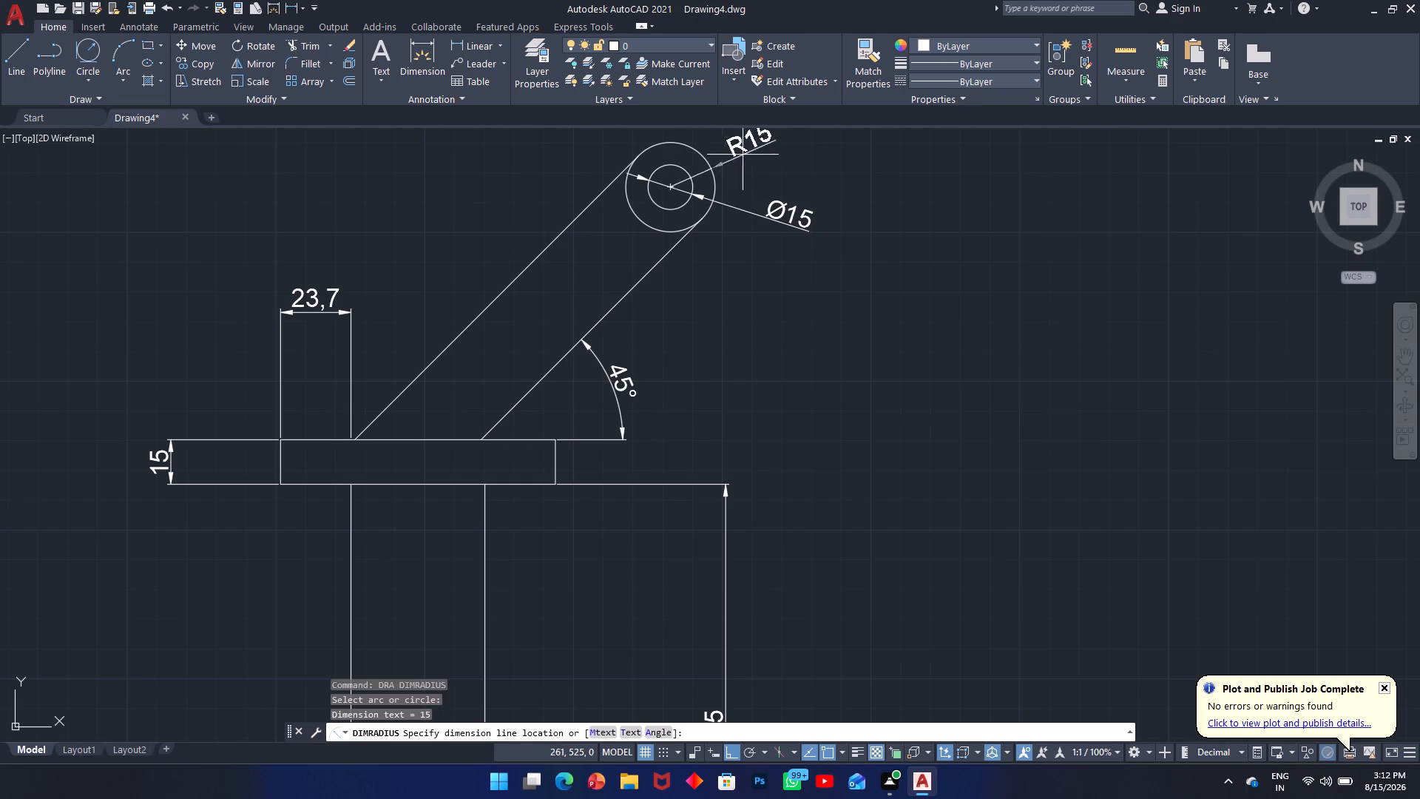
left_click(729, 146)
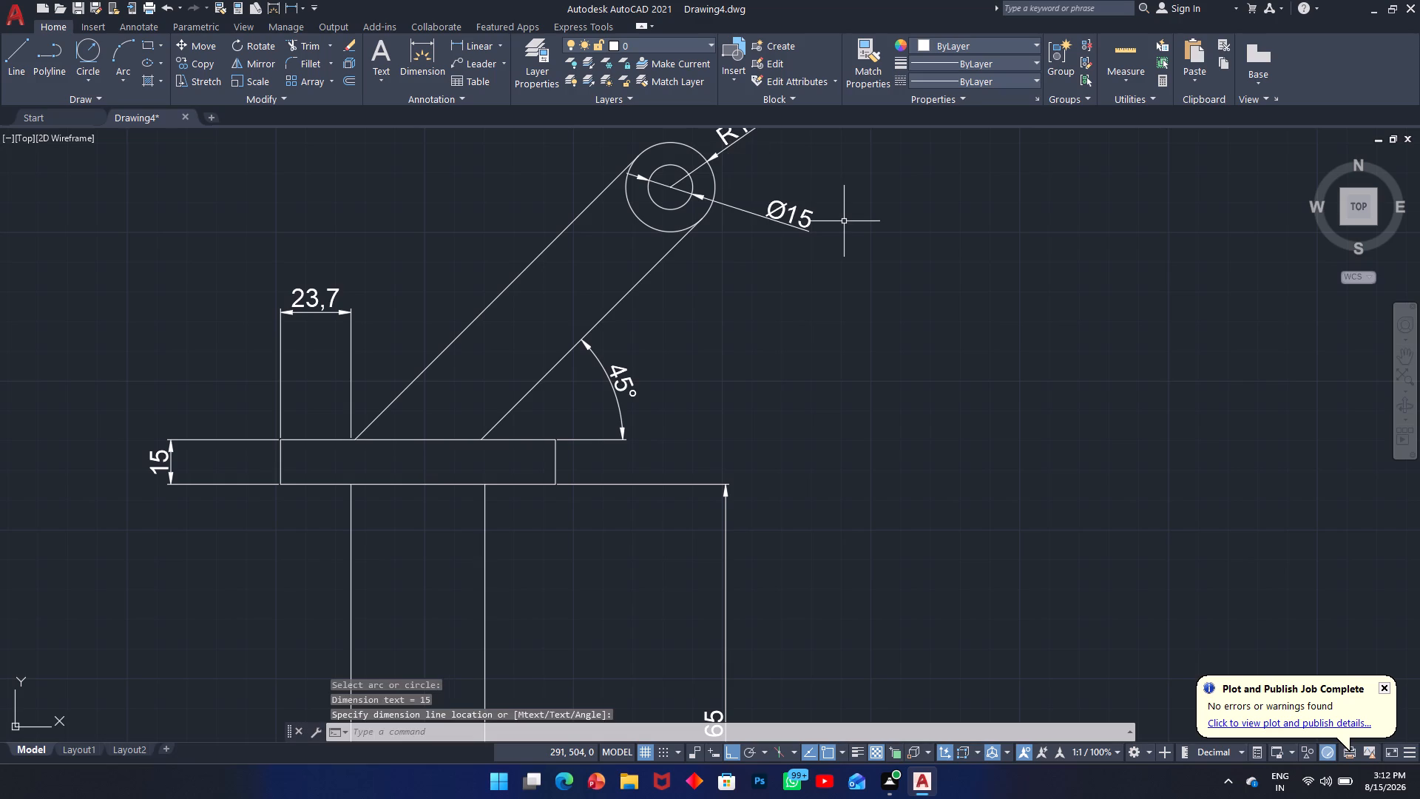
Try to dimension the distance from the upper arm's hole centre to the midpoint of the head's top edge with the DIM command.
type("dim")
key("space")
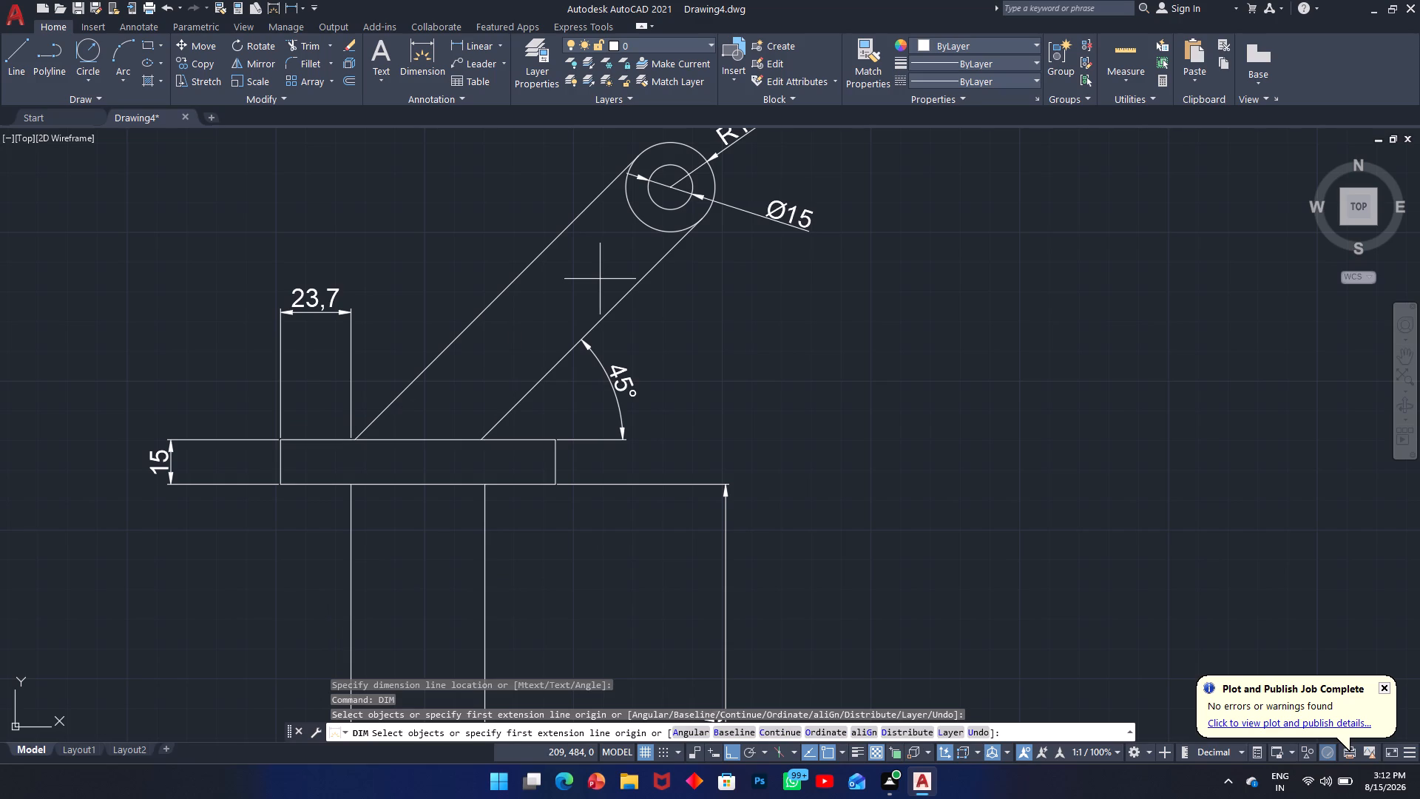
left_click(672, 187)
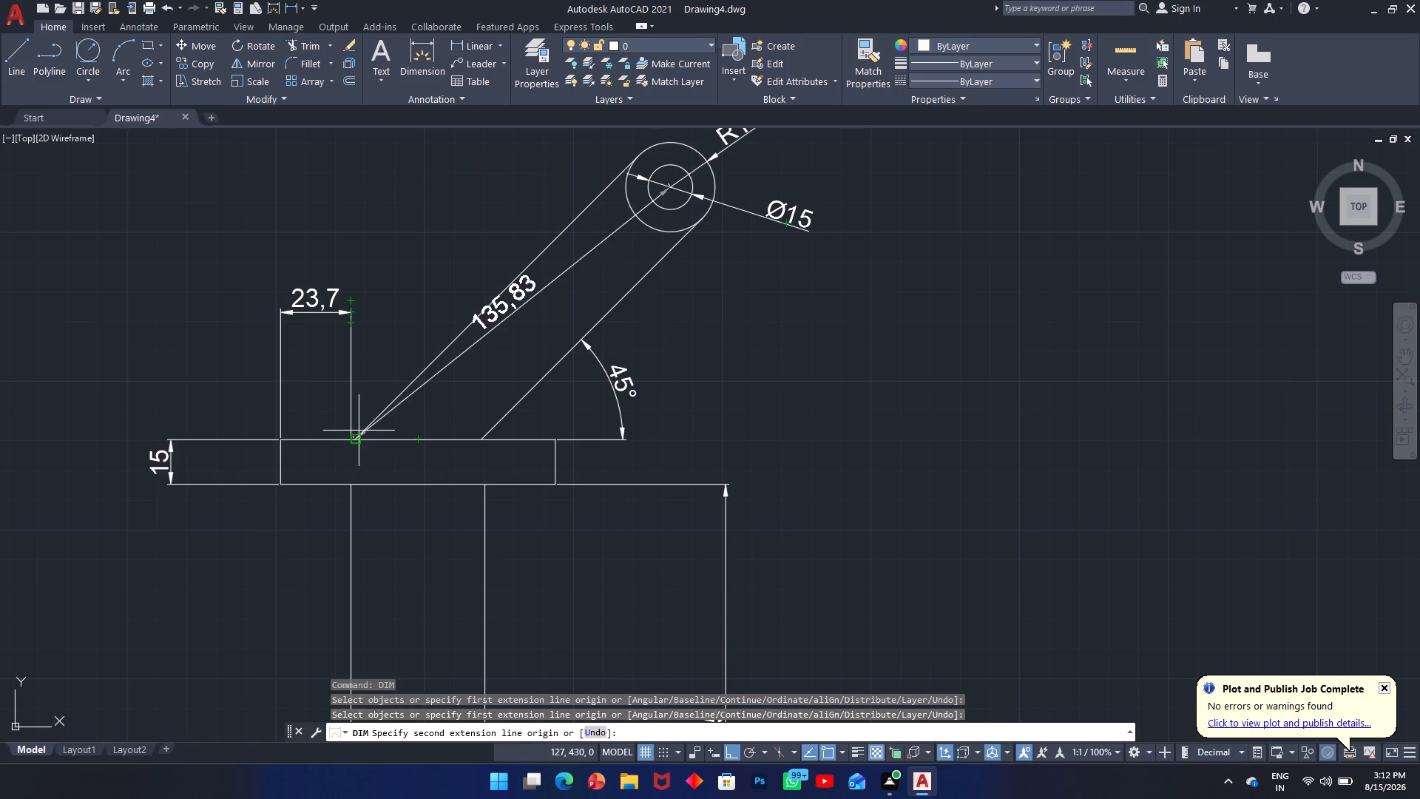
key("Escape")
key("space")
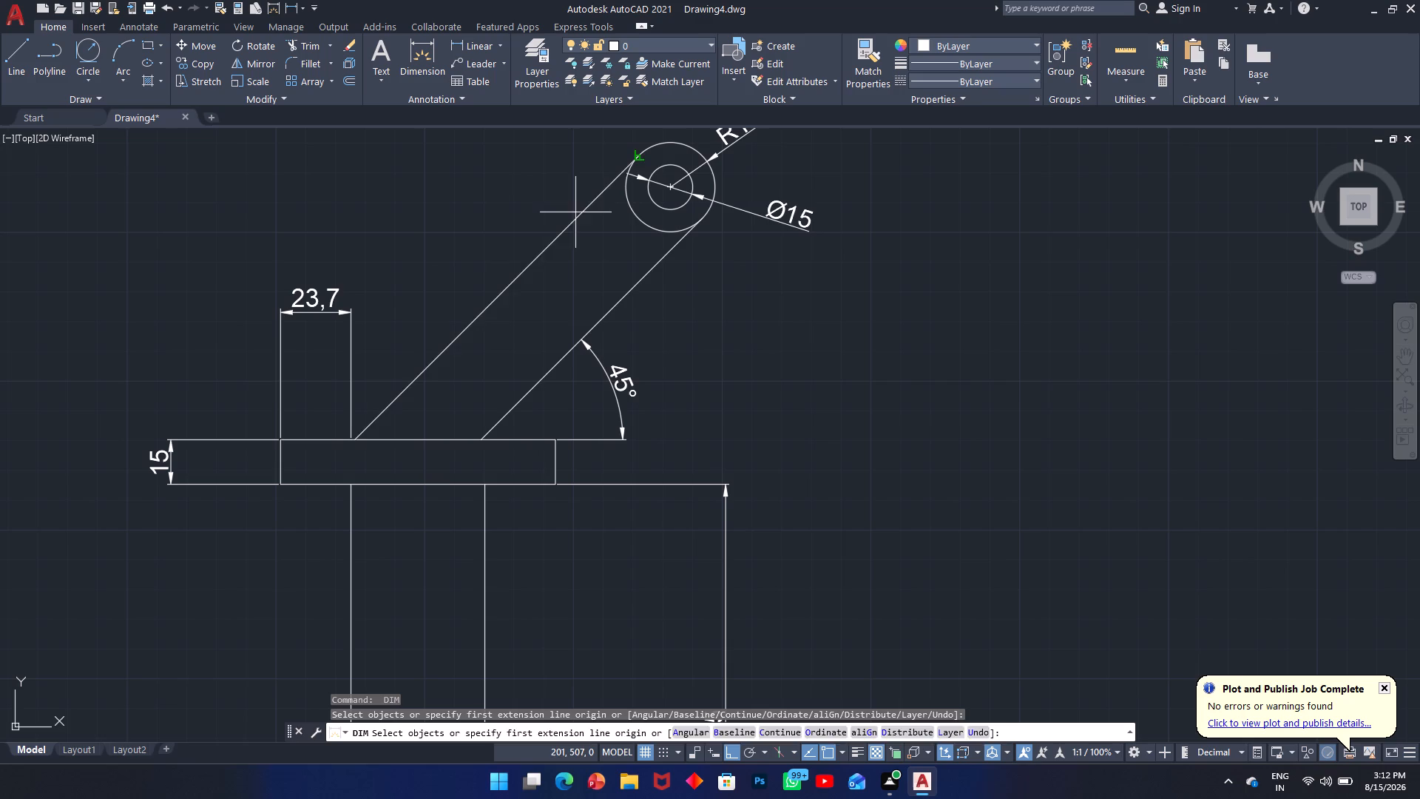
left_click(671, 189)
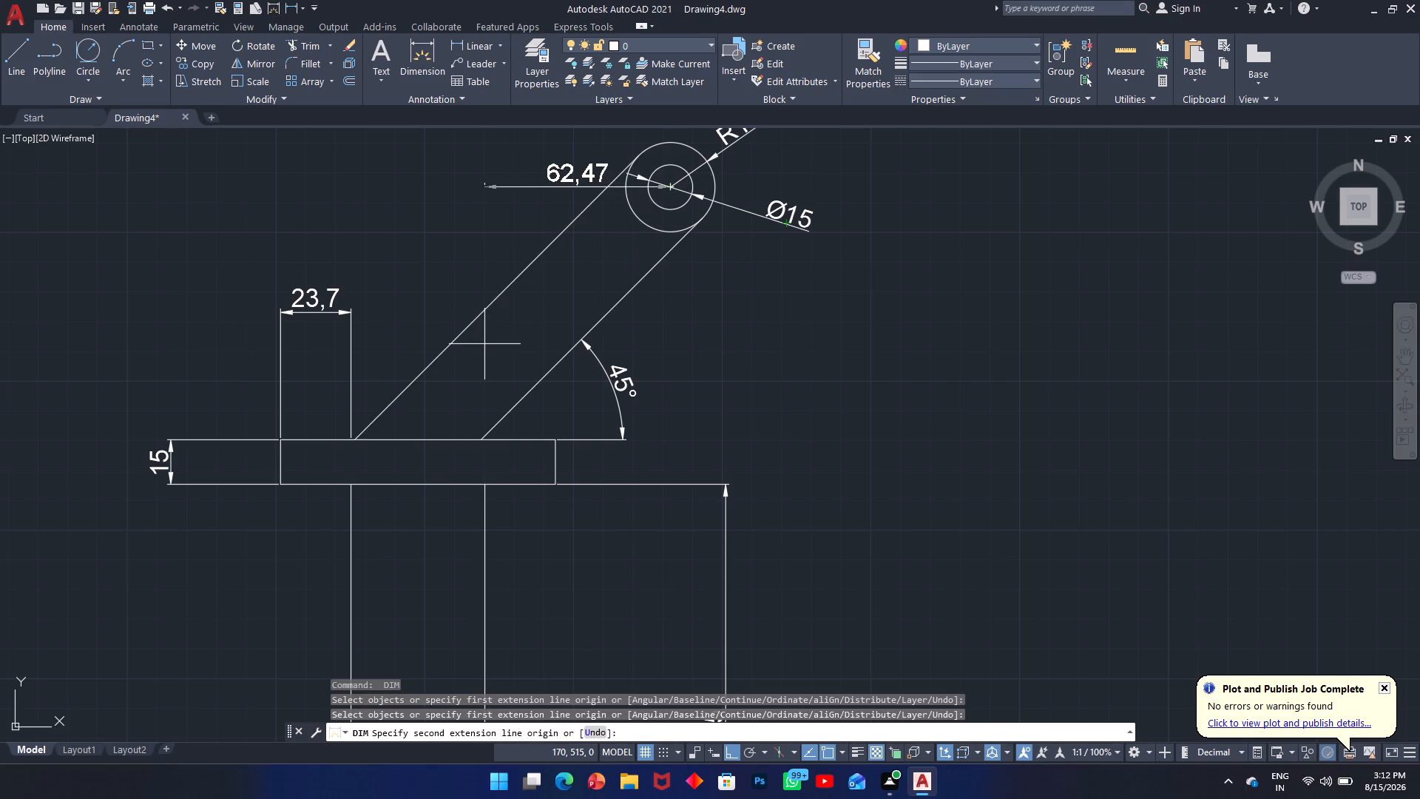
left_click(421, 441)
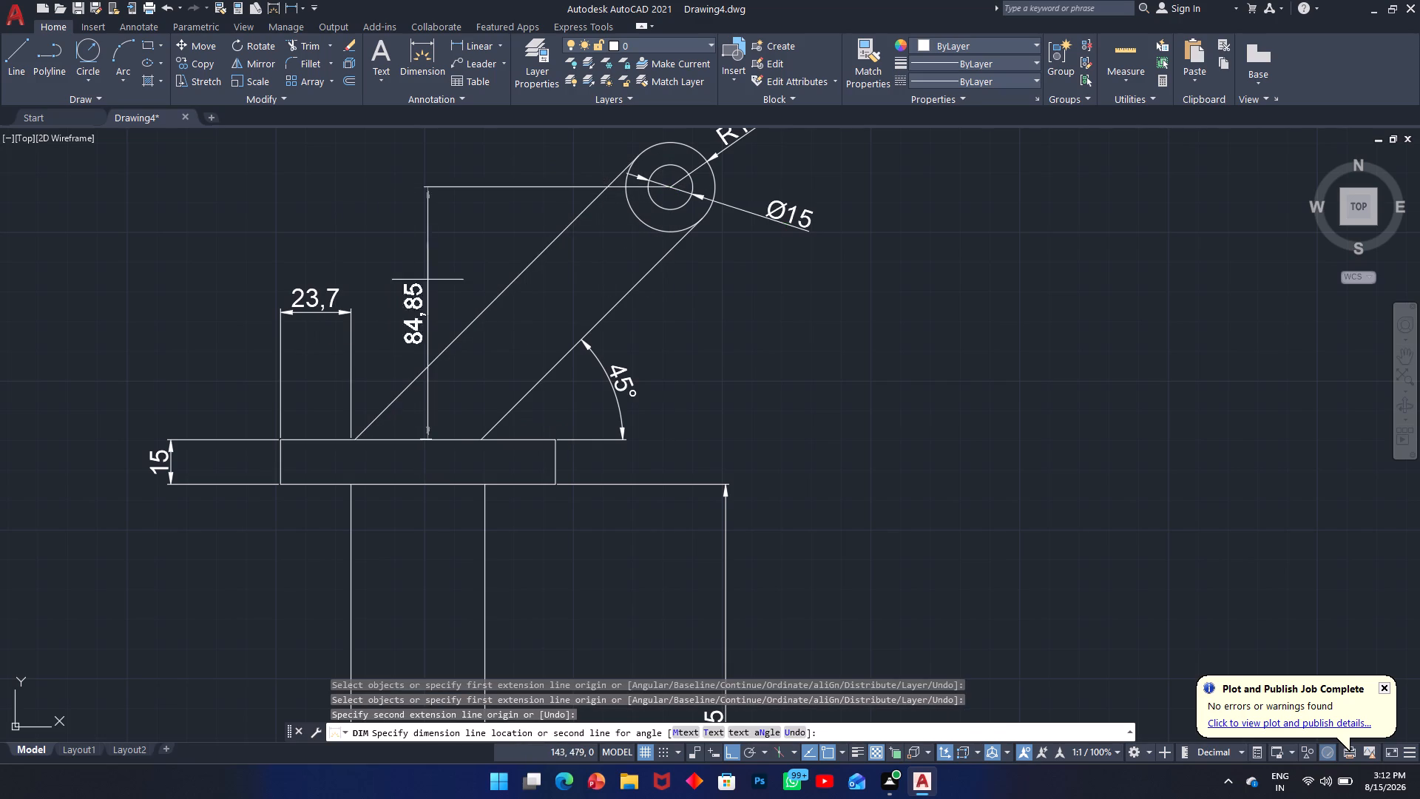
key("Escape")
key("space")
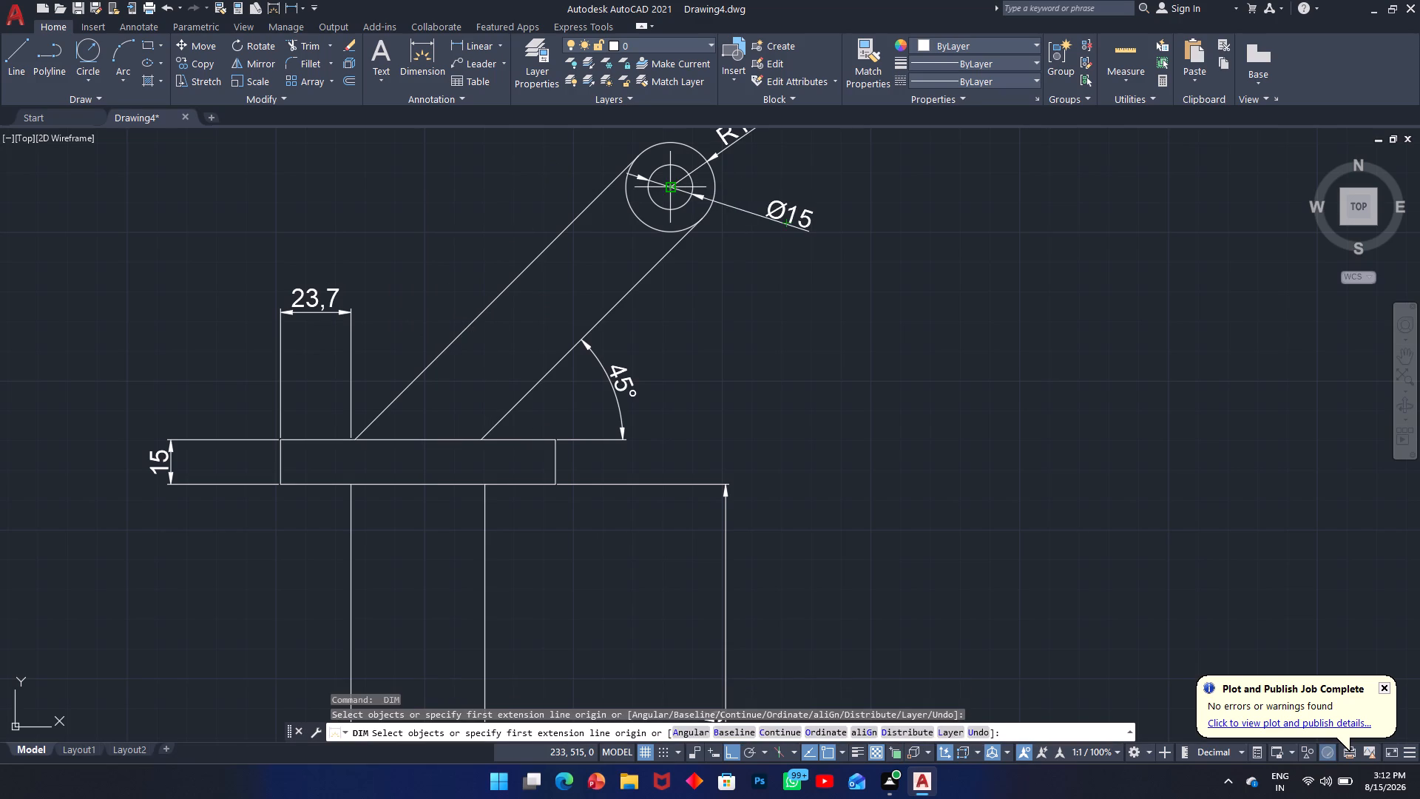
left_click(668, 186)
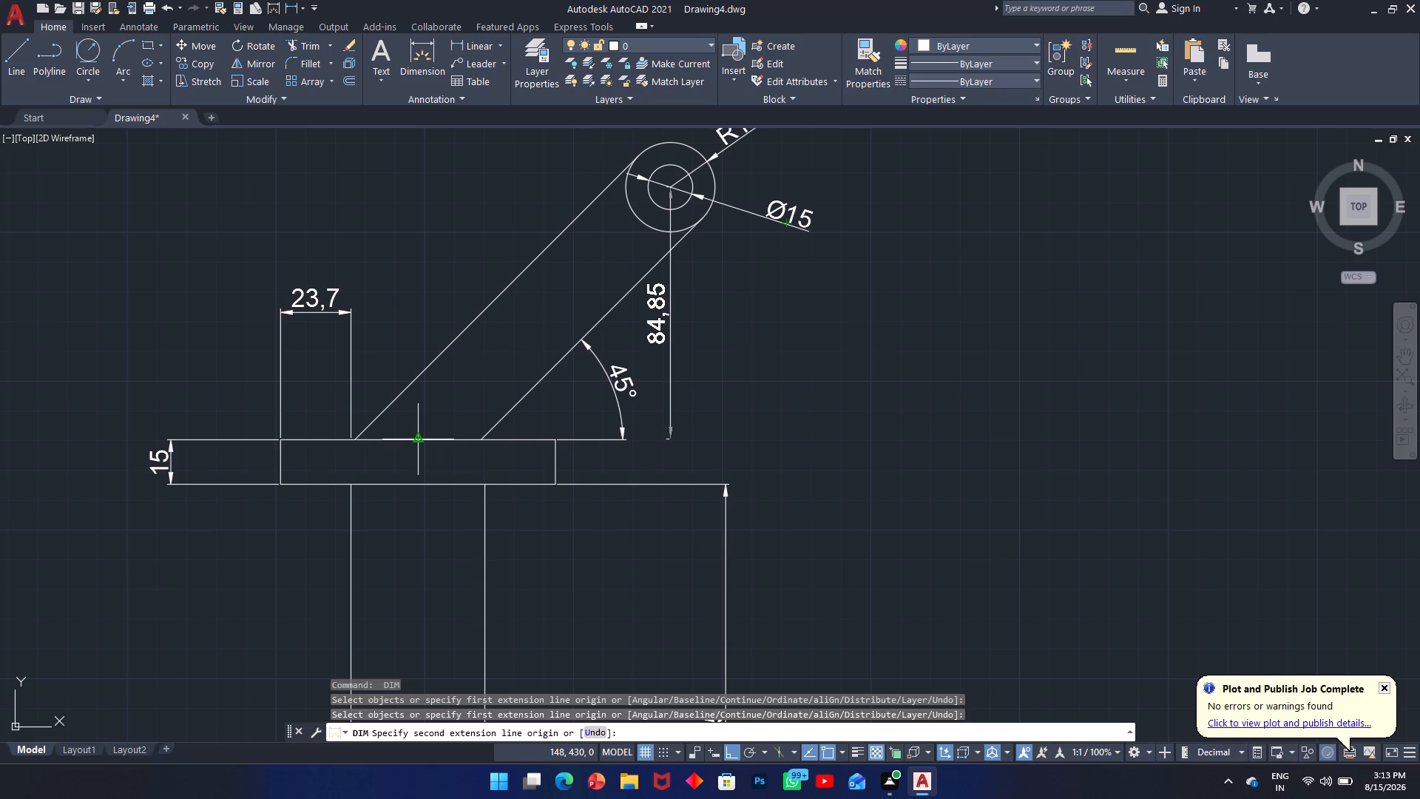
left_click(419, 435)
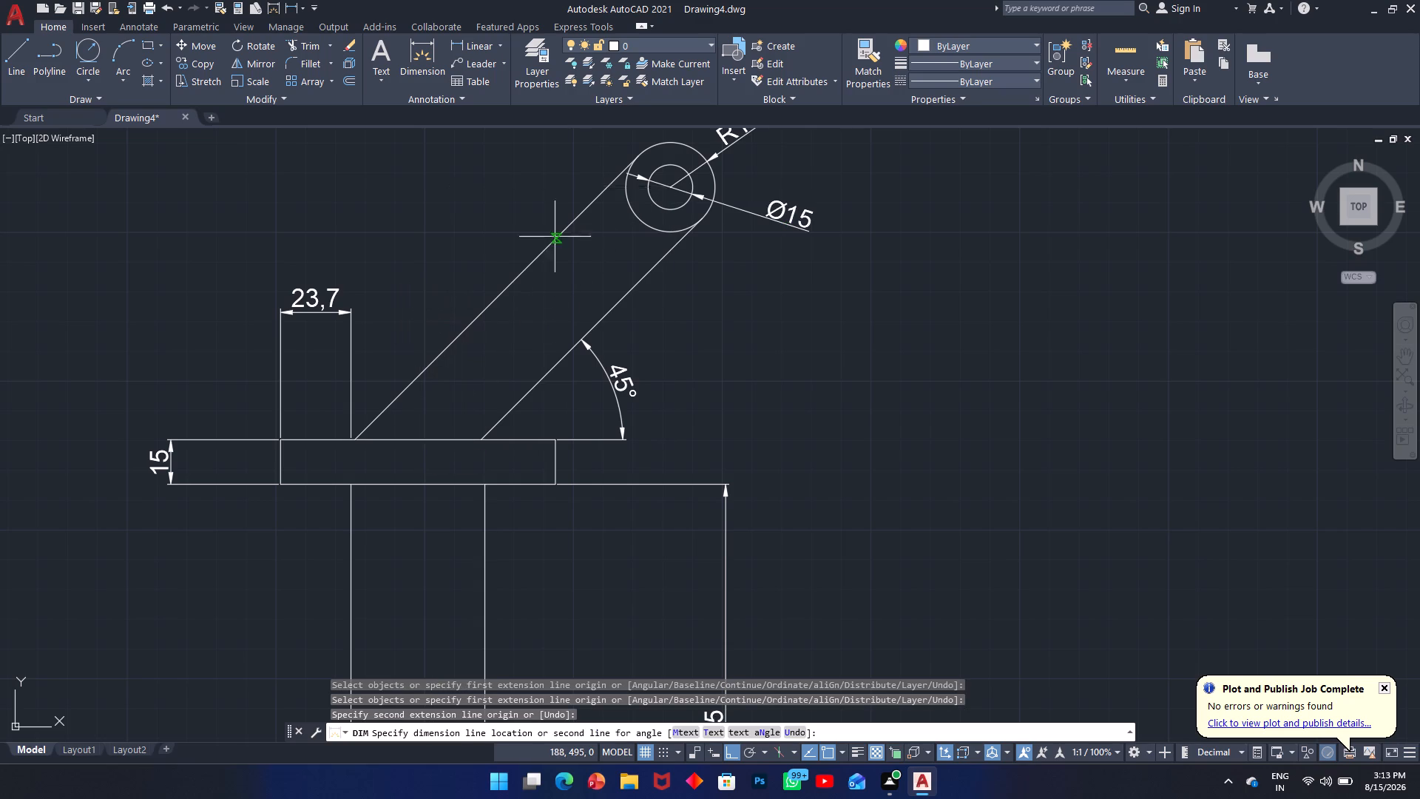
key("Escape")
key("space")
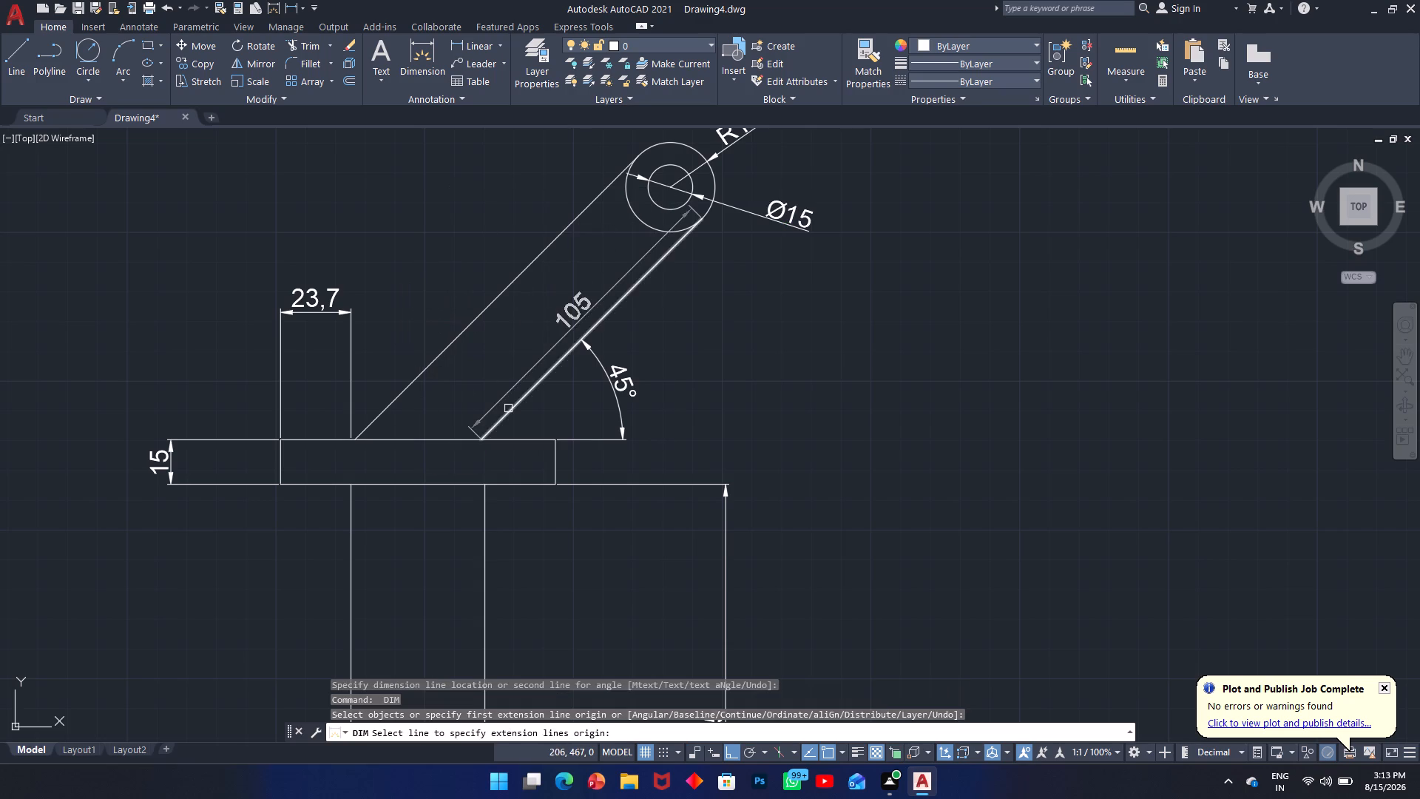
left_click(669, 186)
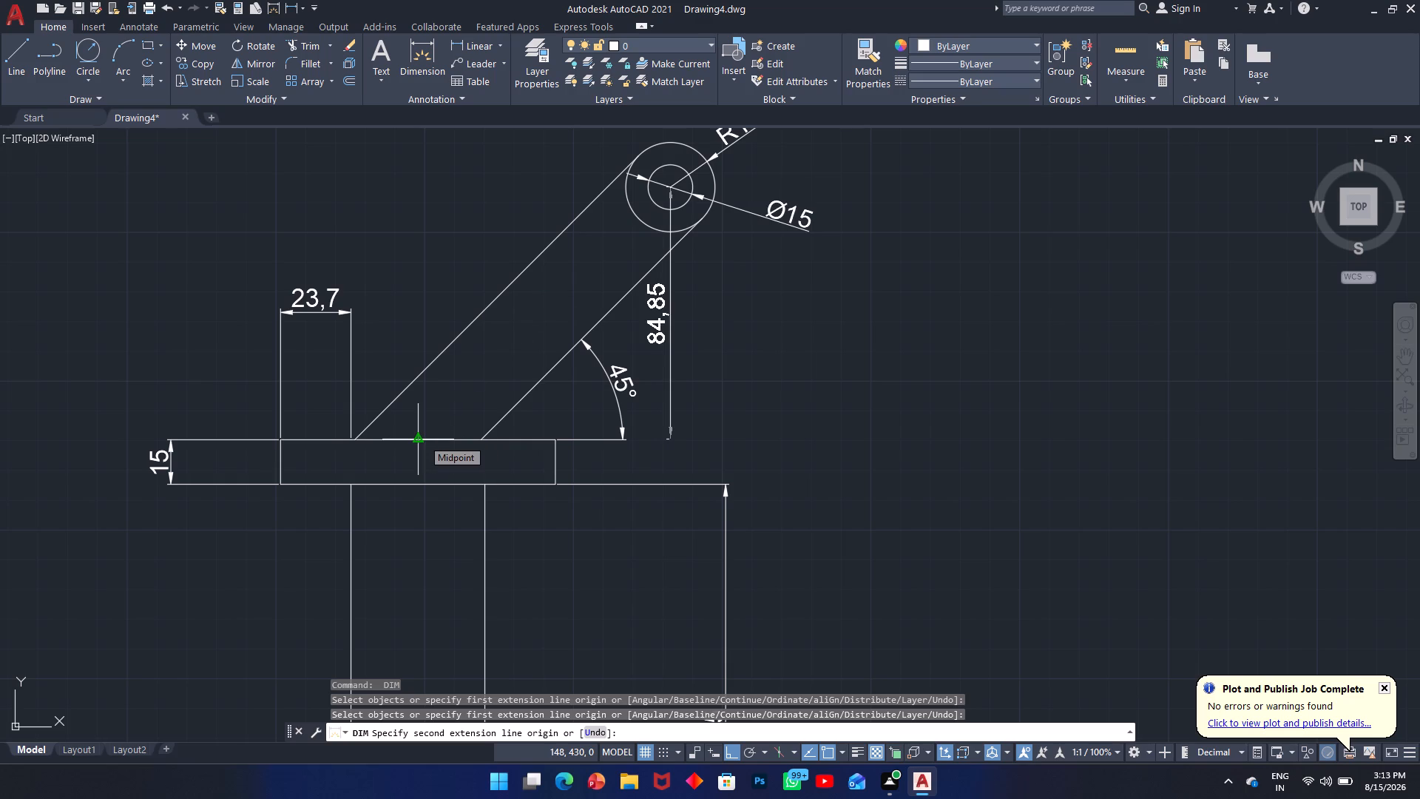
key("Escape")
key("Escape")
Add an aligned dimension from the upper arm's hole centre to the midpoint of the head's top edge, placed parallel outside the arm's left edge.
type("dal")
key("space")
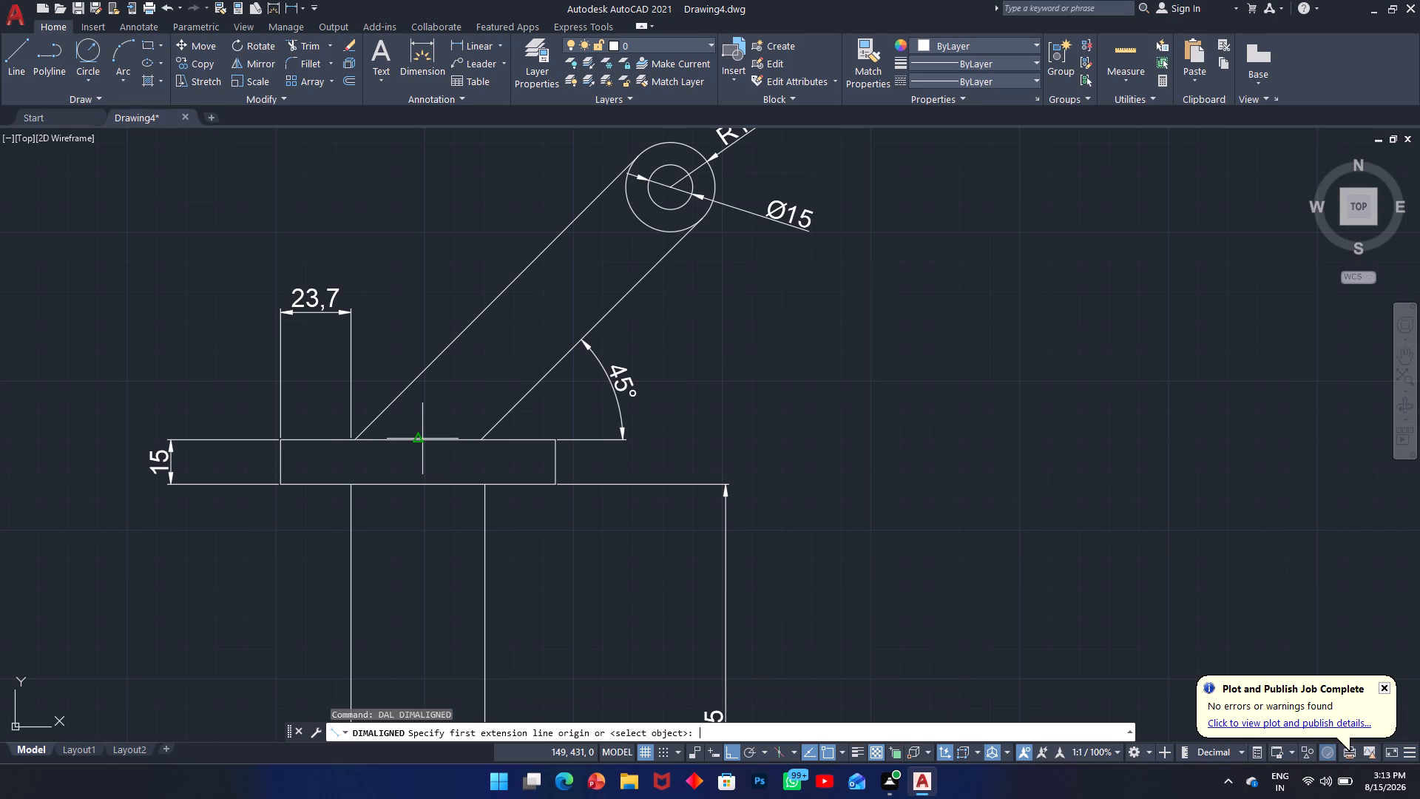
left_click(670, 189)
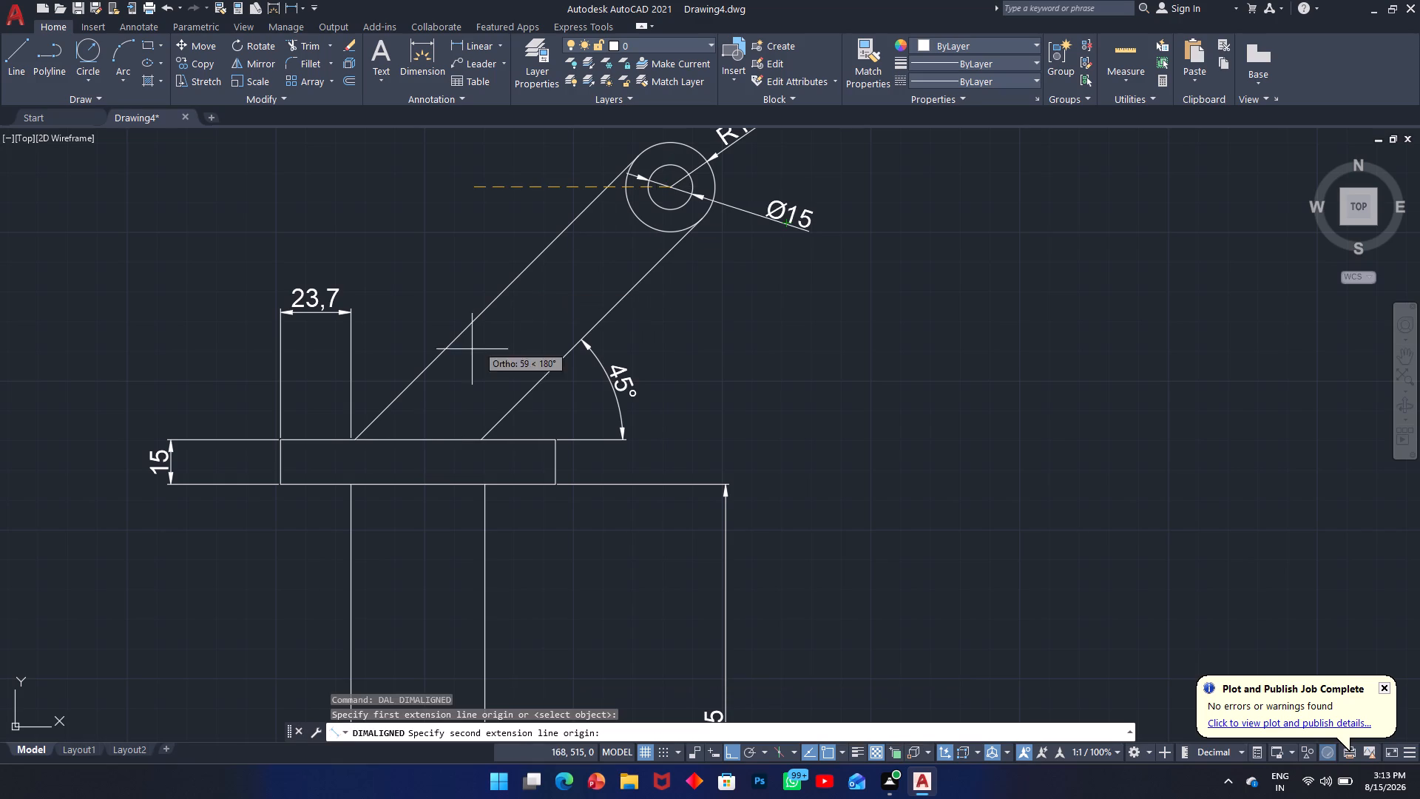
left_click(414, 443)
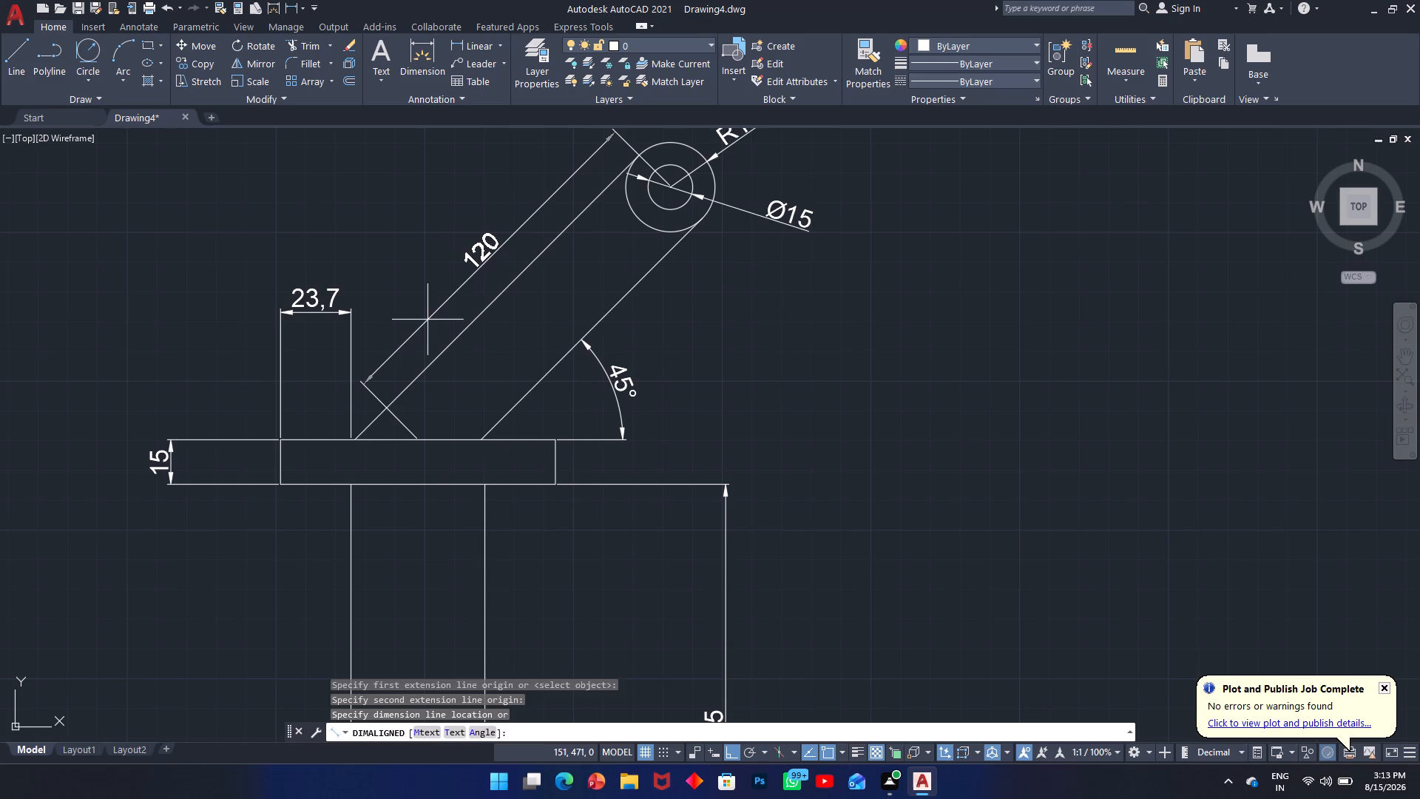
left_click(427, 320)
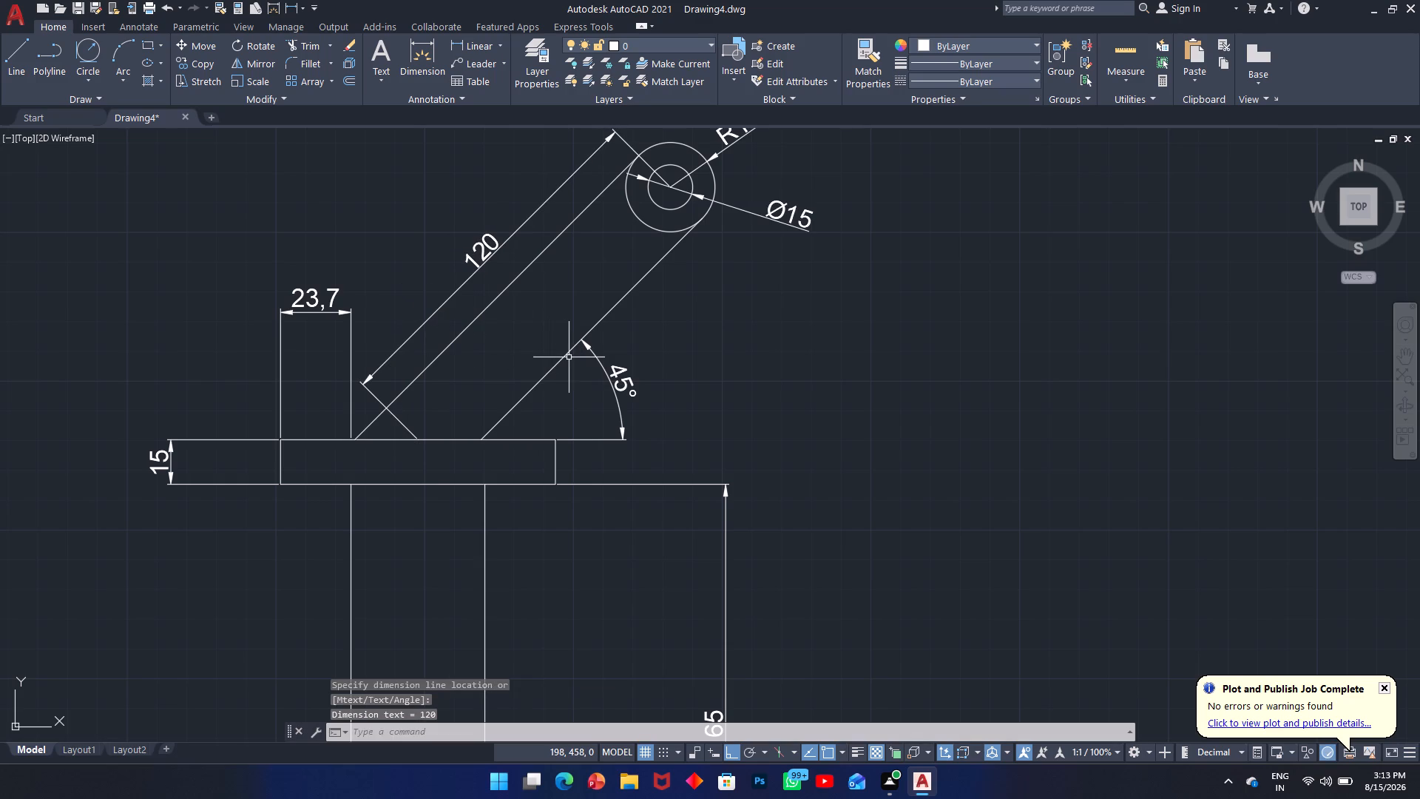
middle_click_drag(513, 371, 785, 456)
scroll(788, 451, "down", 2)
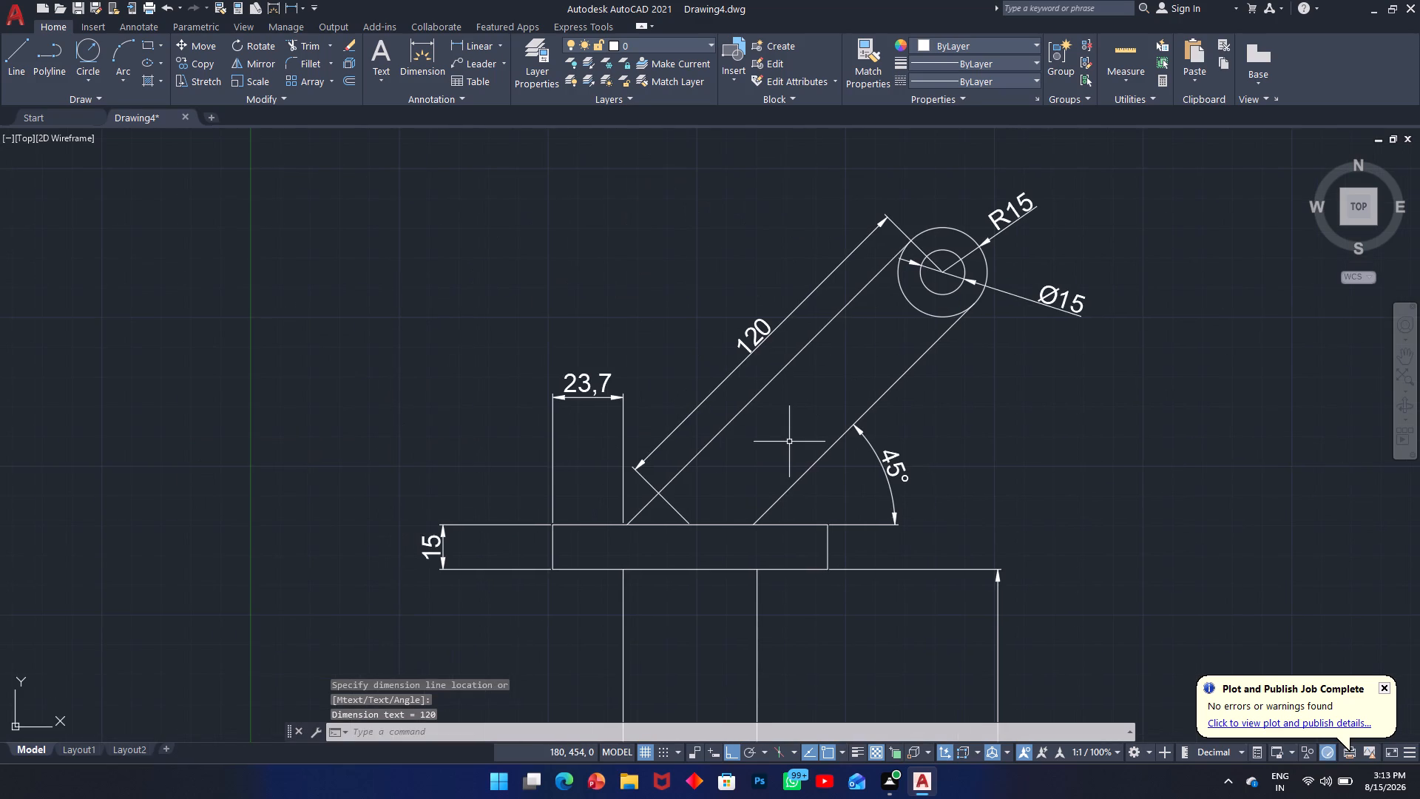
Undo back through the upper arm's 120 aligned dimension and the R15 radius dimension on its outer circle.
middle_click_drag(803, 599, 782, 348)
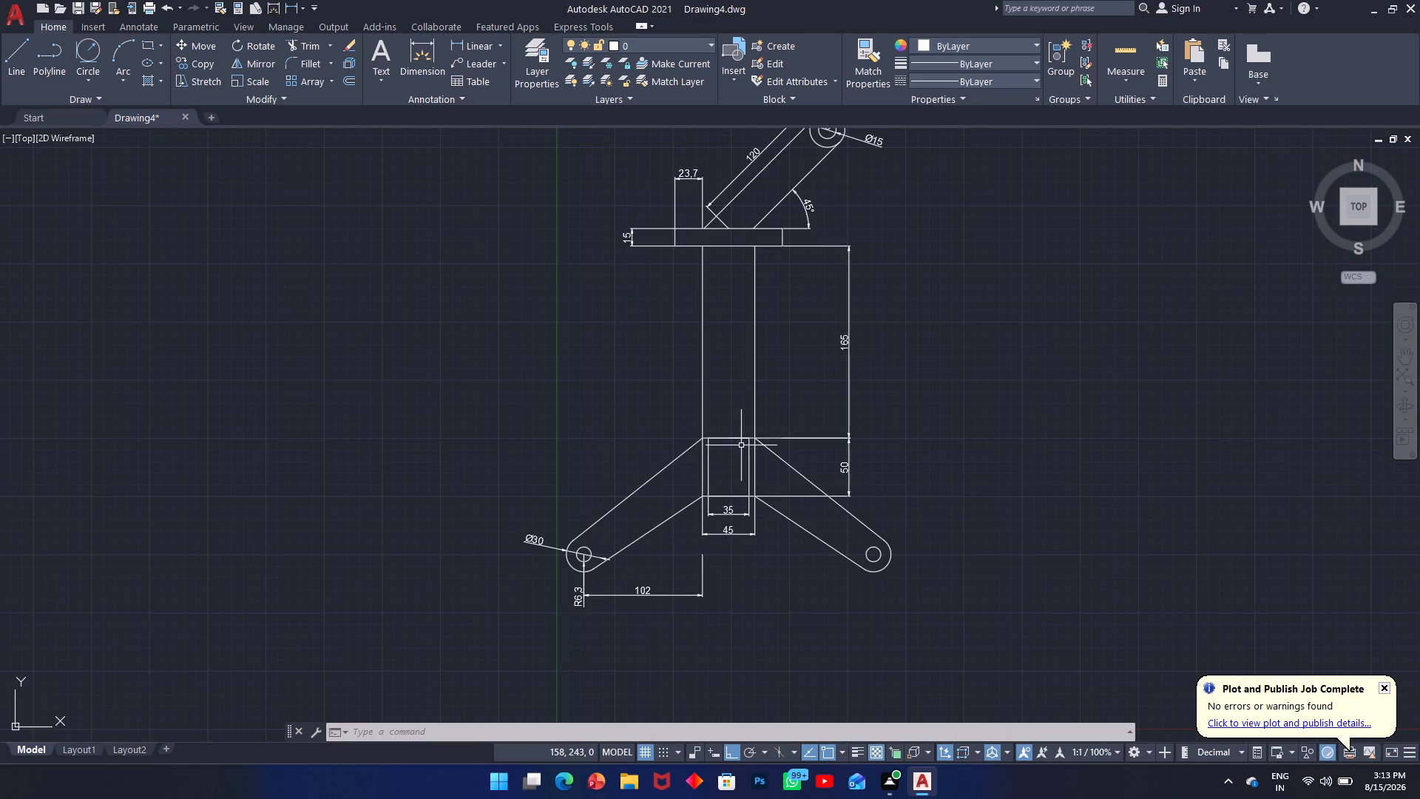
middle_click_drag(706, 314, 714, 506)
scroll(757, 317, "up", 1)
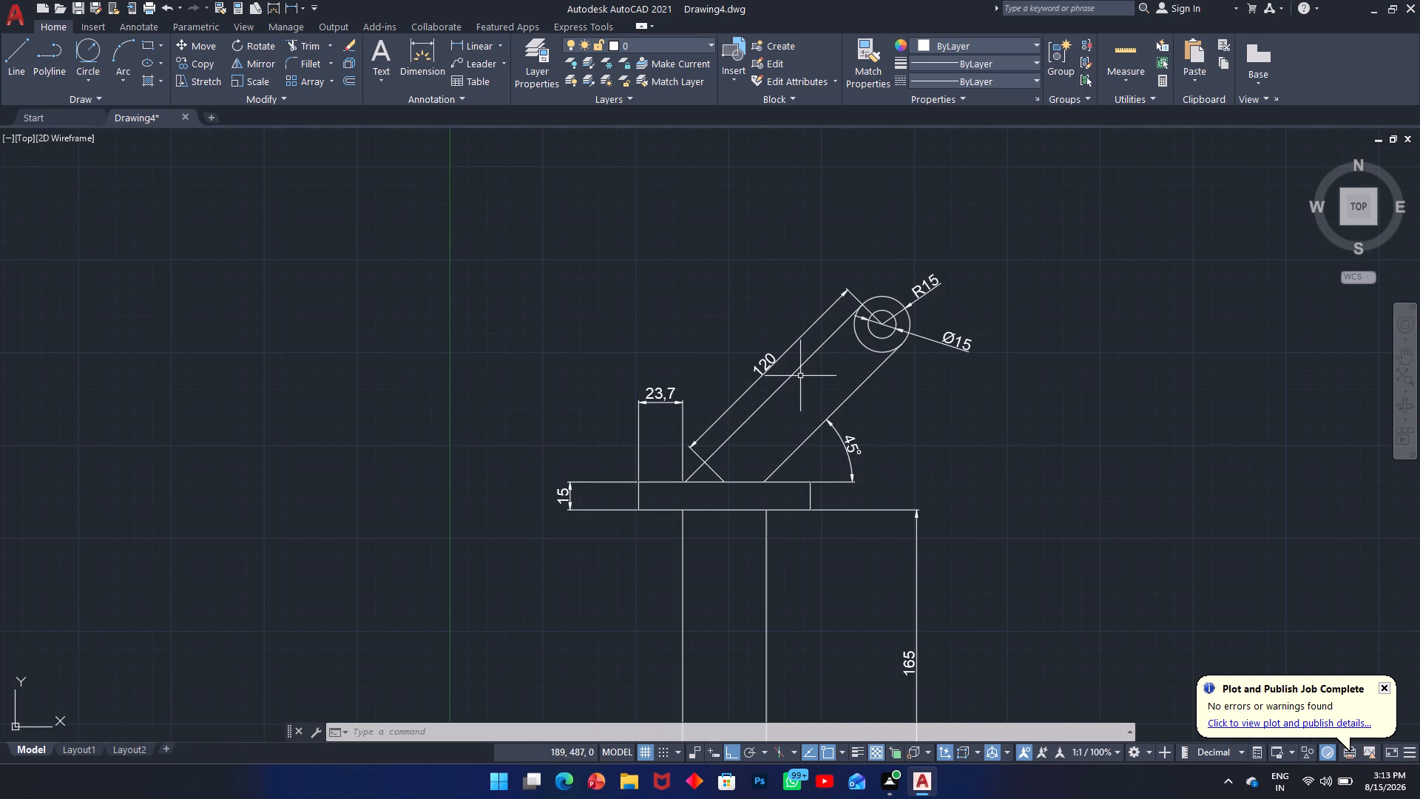
key("ctrl+z")
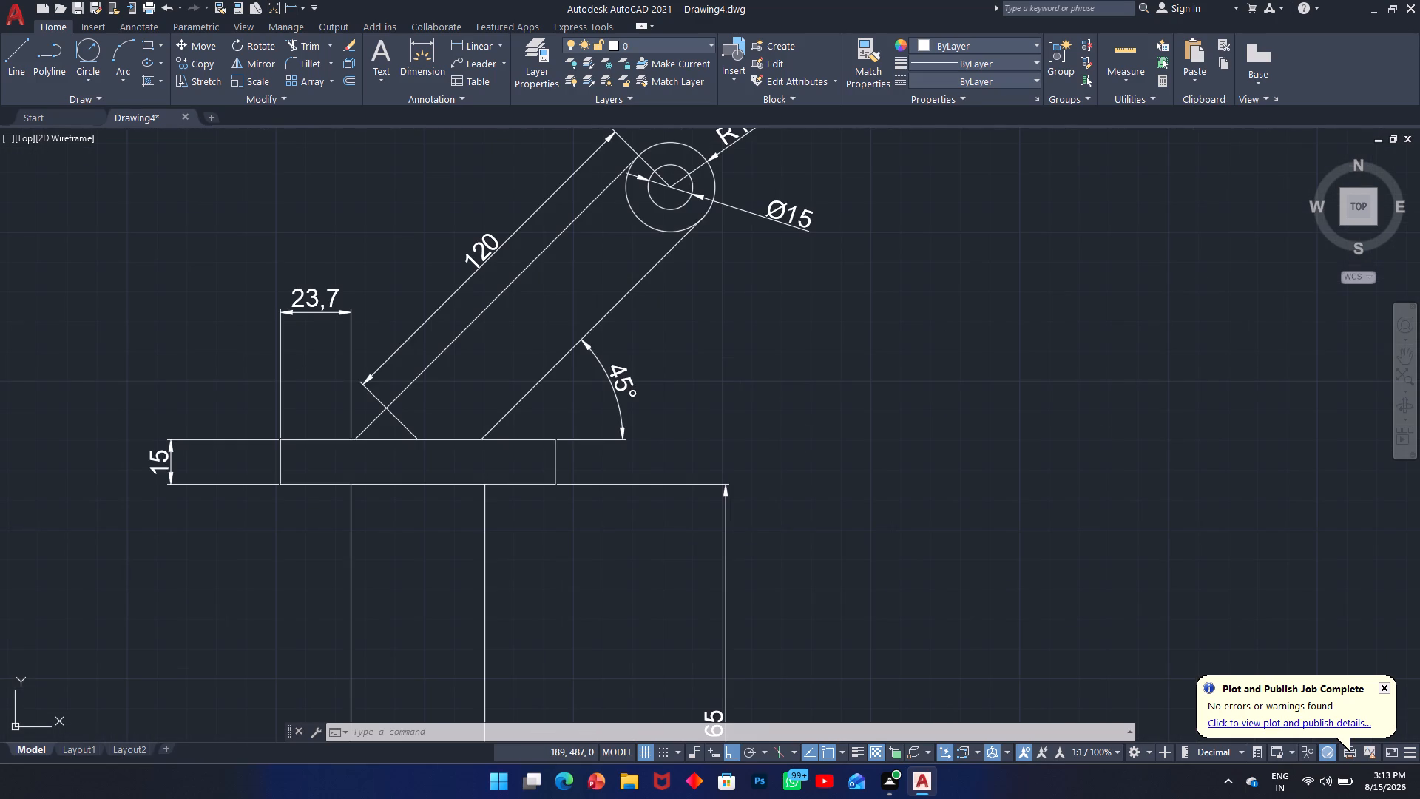
key("ctrl+z")
key("ctrl+z")
key("ctrl+z")
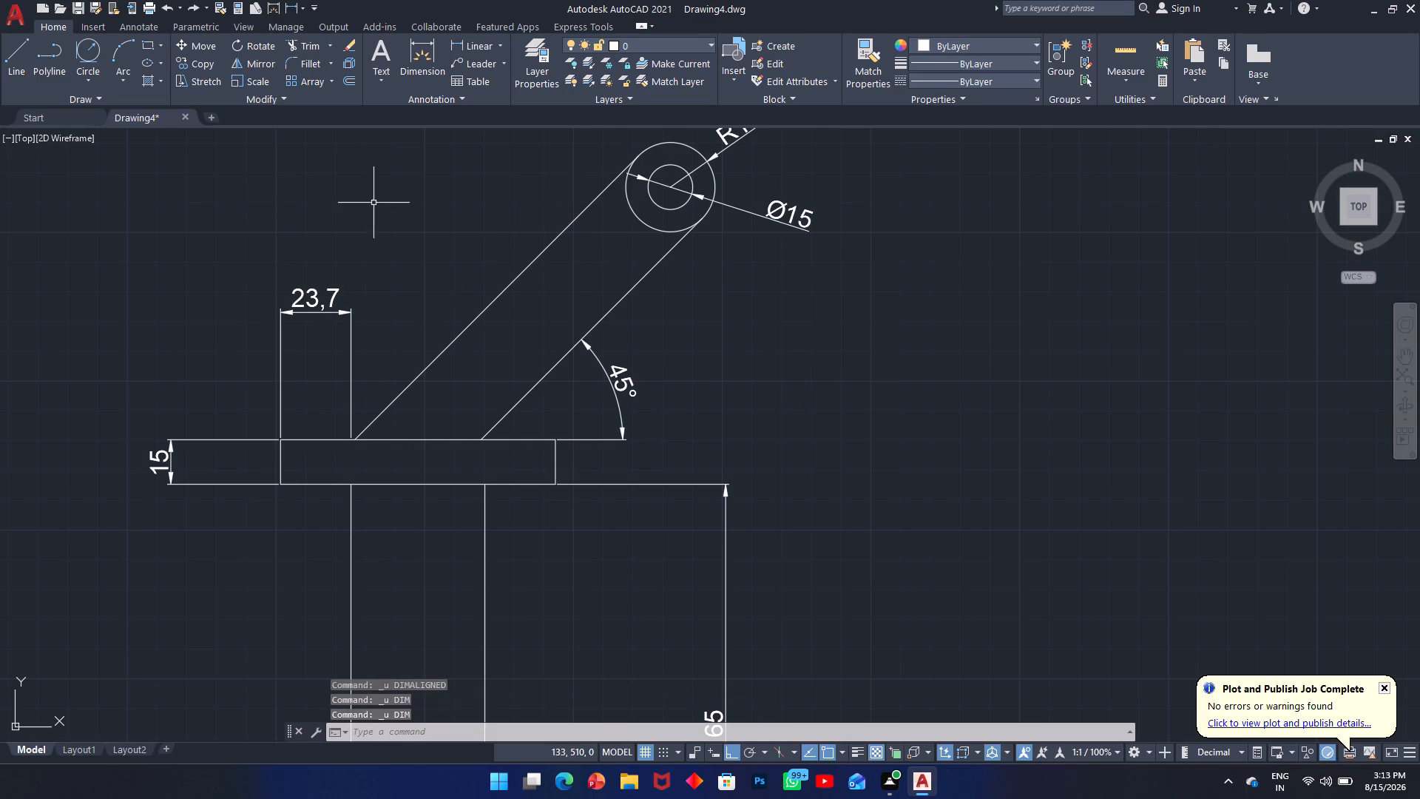
key("ctrl+z")
key("ctrl+z")
key("ctrl+z")
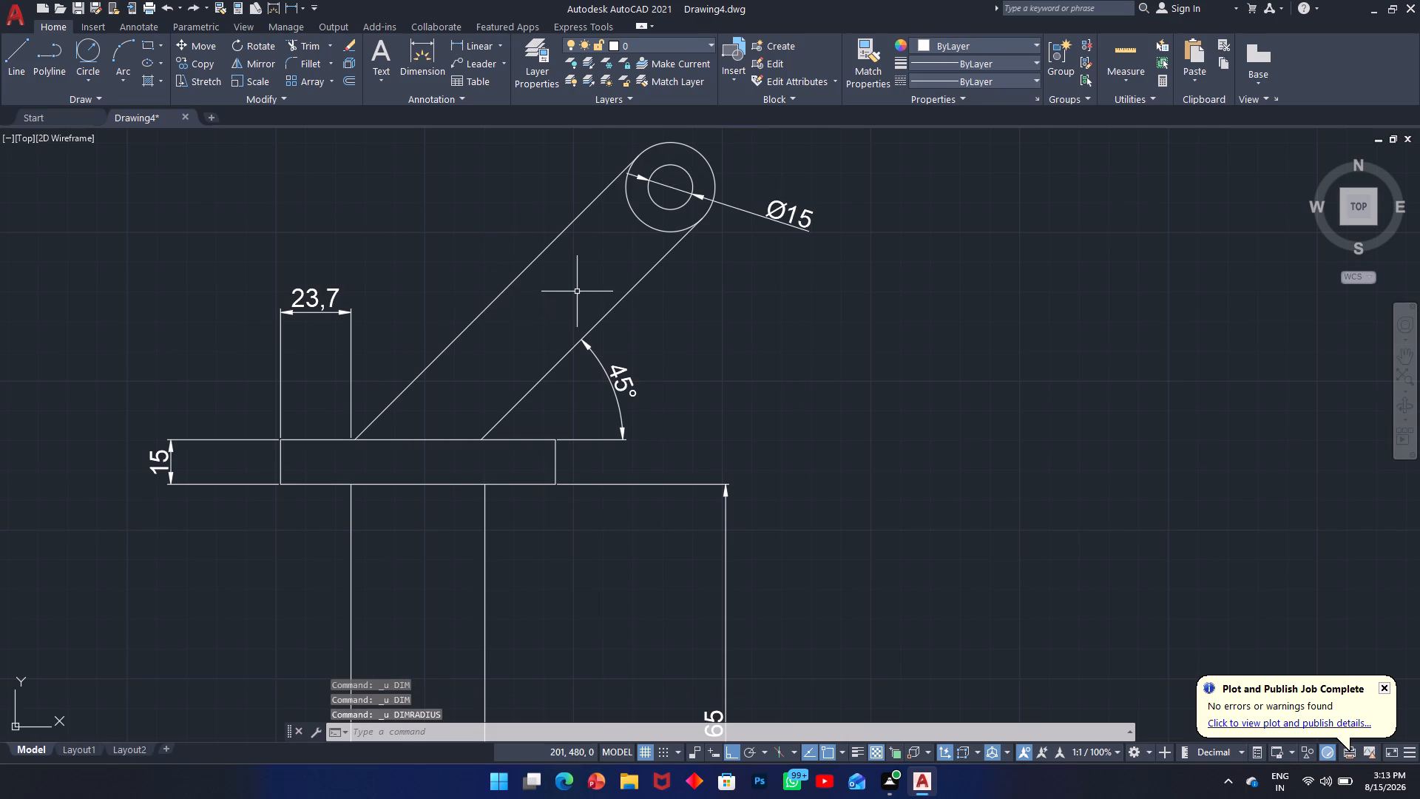
key("ctrl+z")
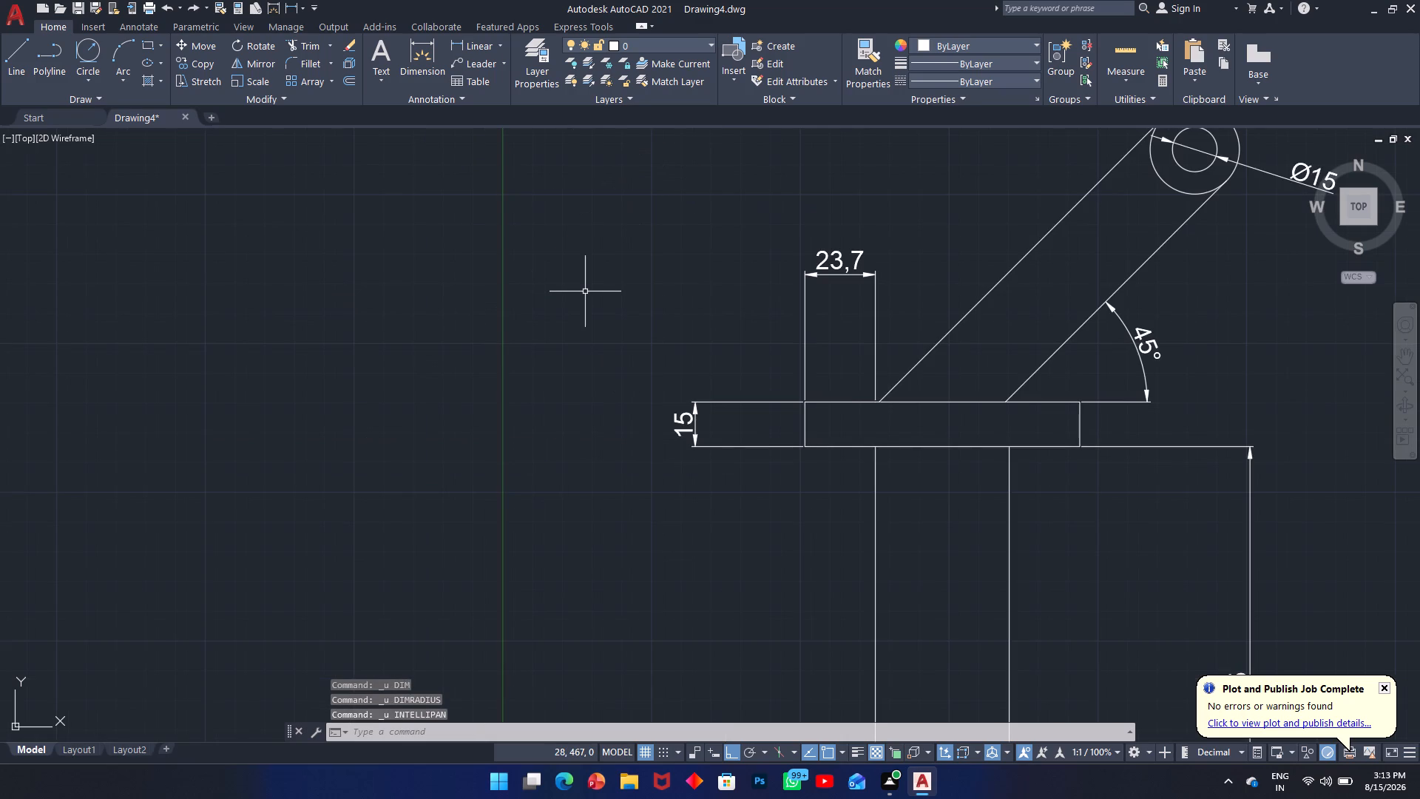
Delete the 45° angular dimension between the upper arm and the head's top edge.
left_click(1143, 370)
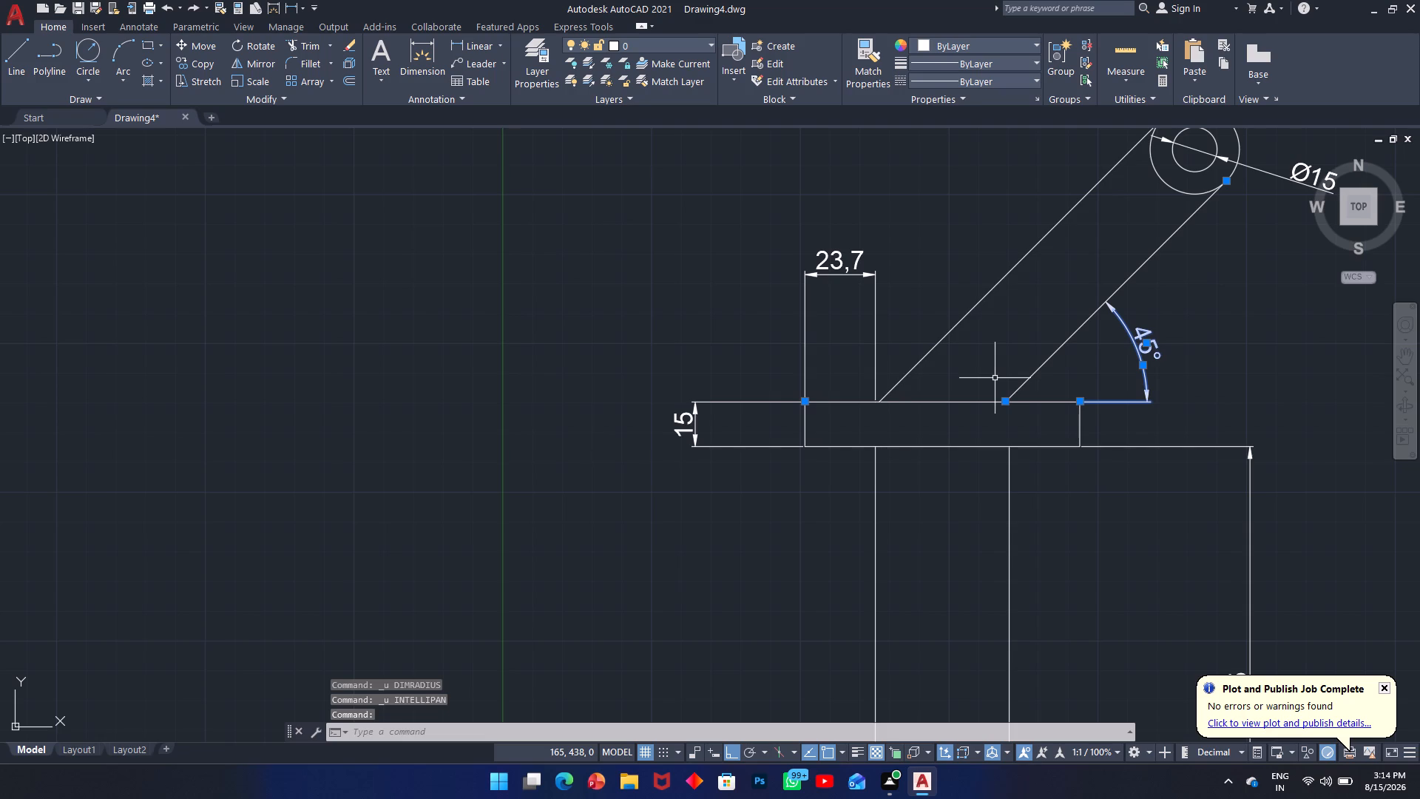
key("Delete")
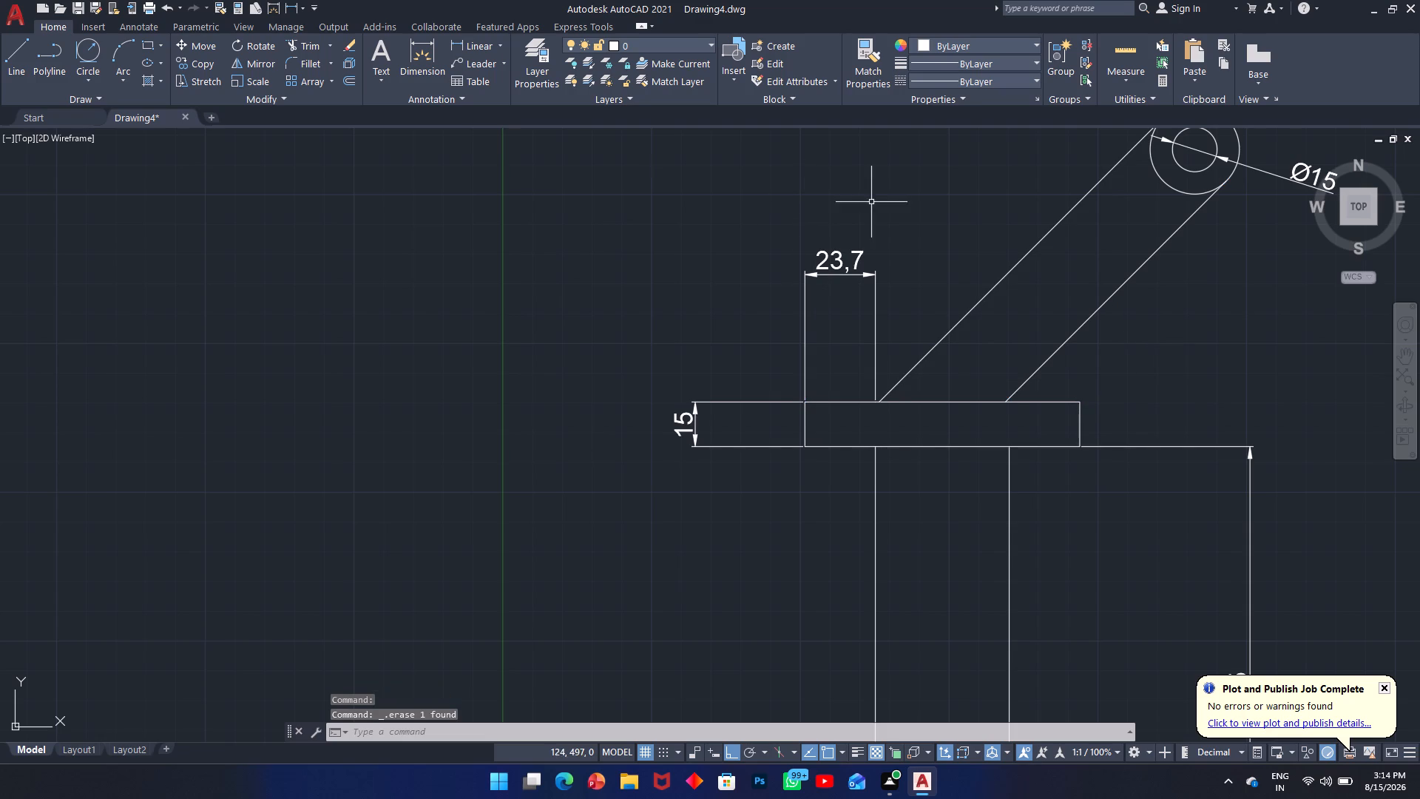
Move the upper arm's two edge lines, both circles and the Ø15 dimension horizontally to the right, clear of the head.
middle_click_drag(950, 268, 797, 371)
left_click_drag(1191, 152, 1181, 155)
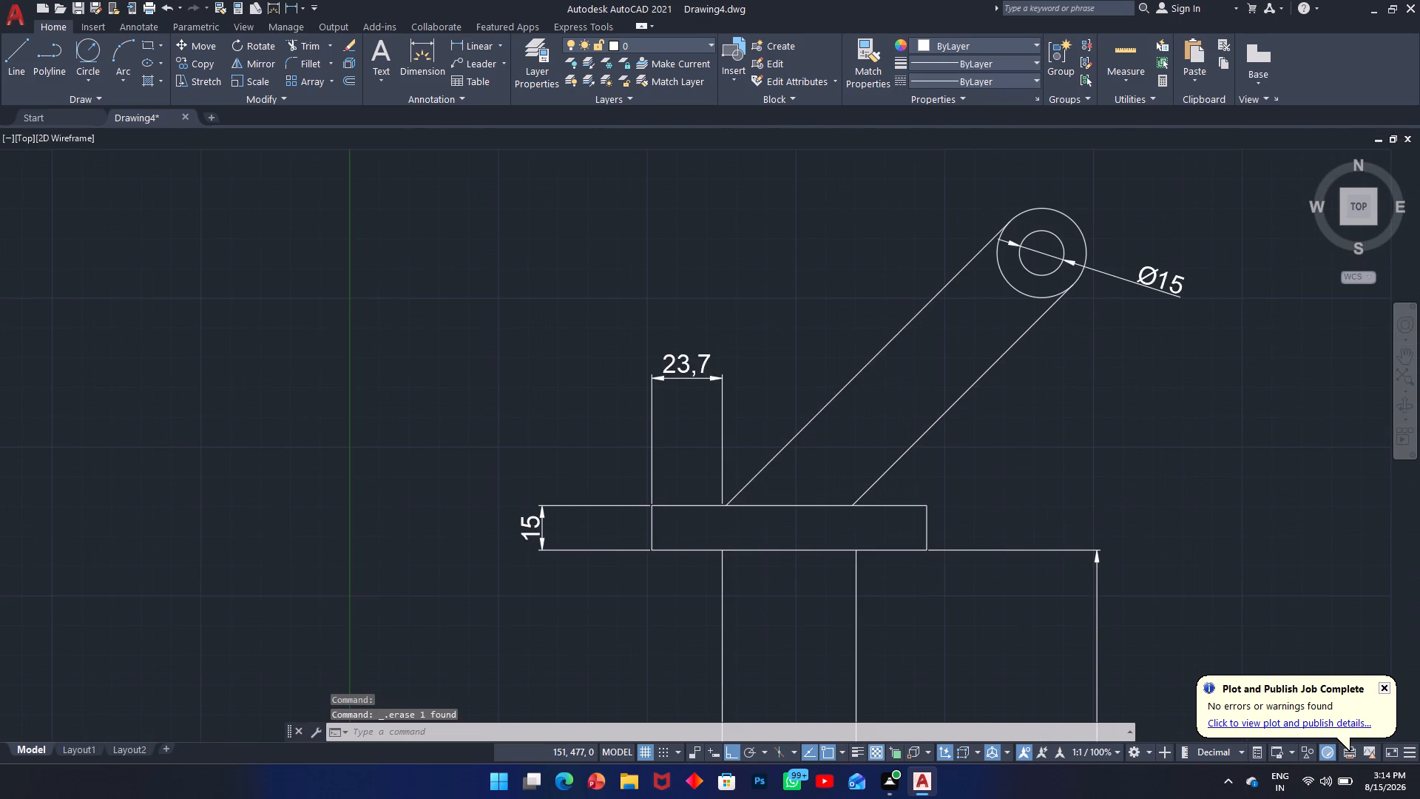
left_click(895, 379)
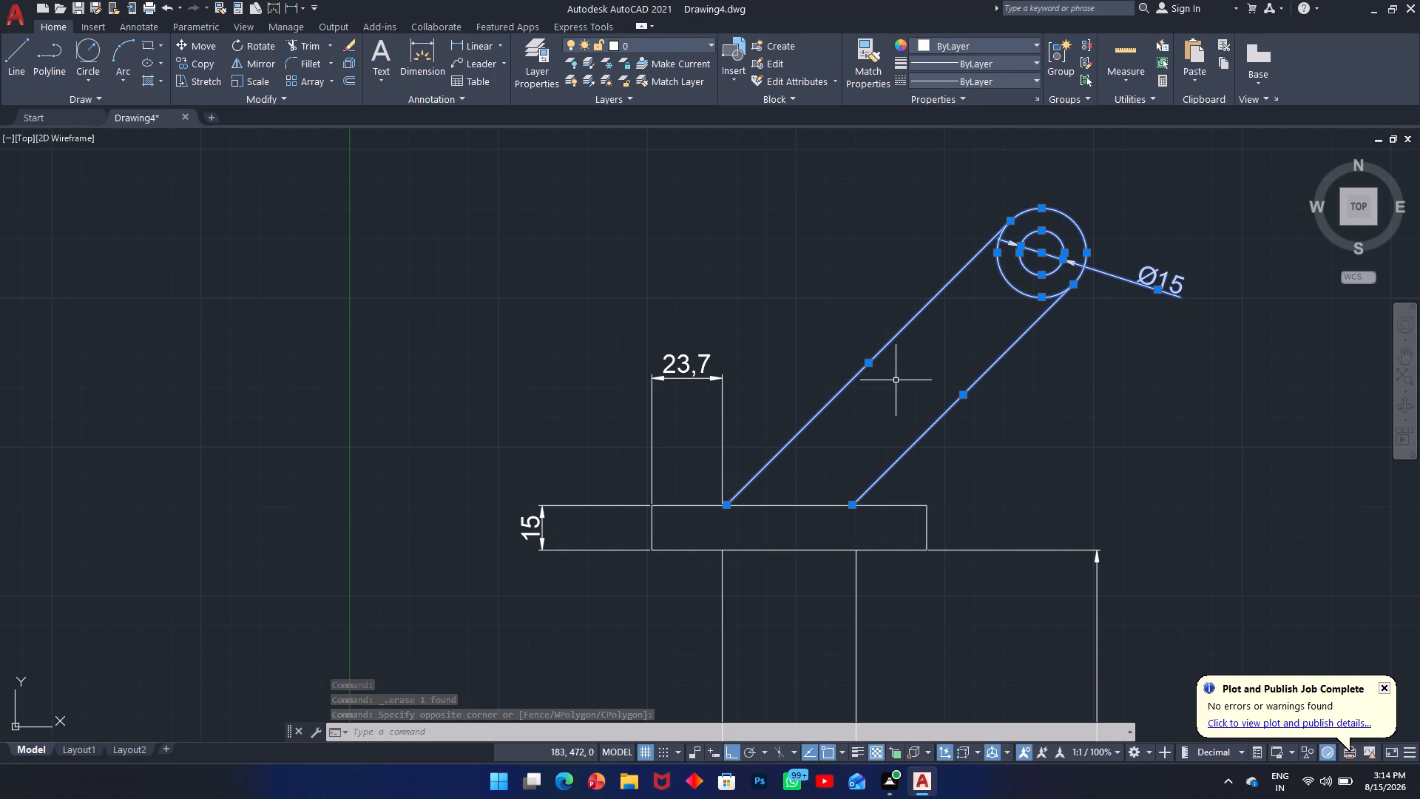
key("m")
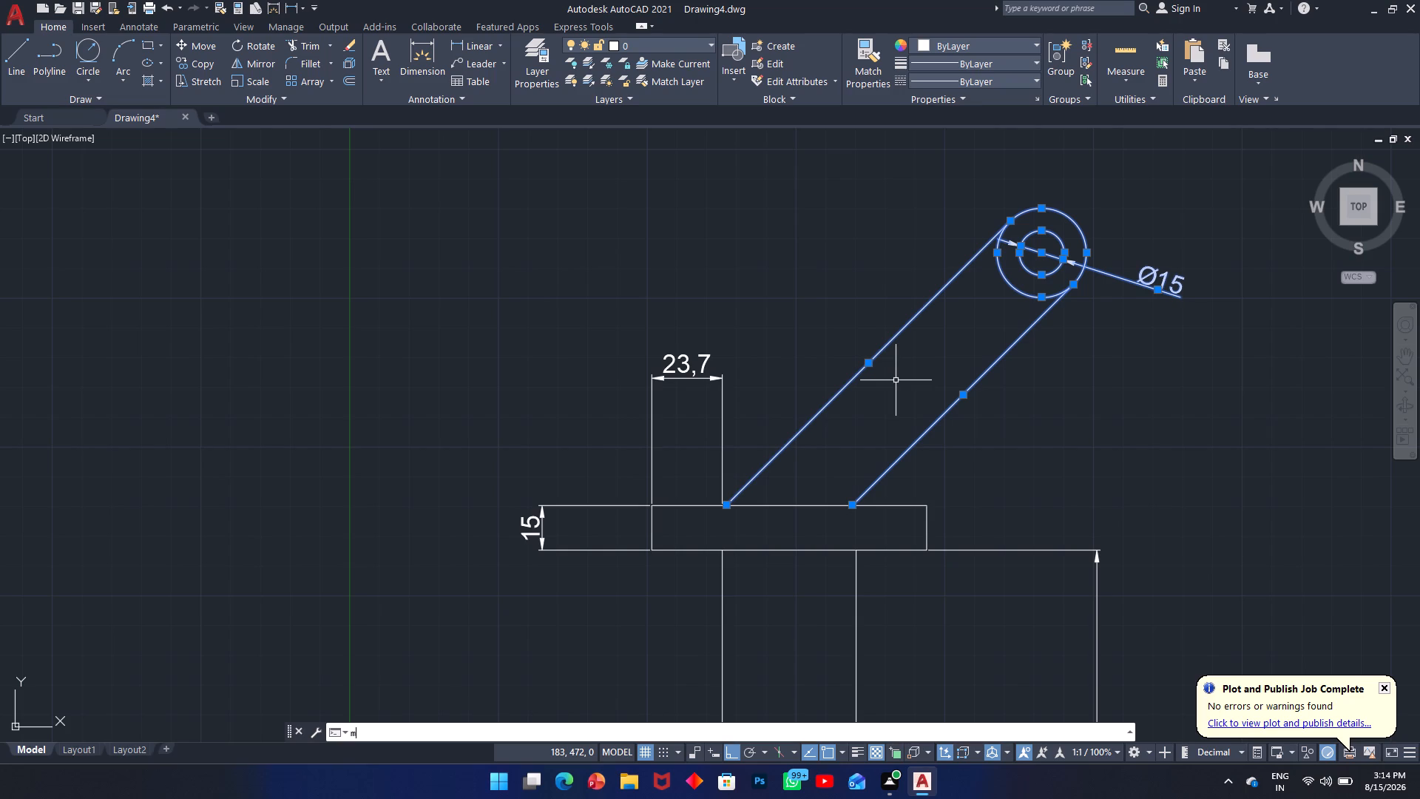
key("space")
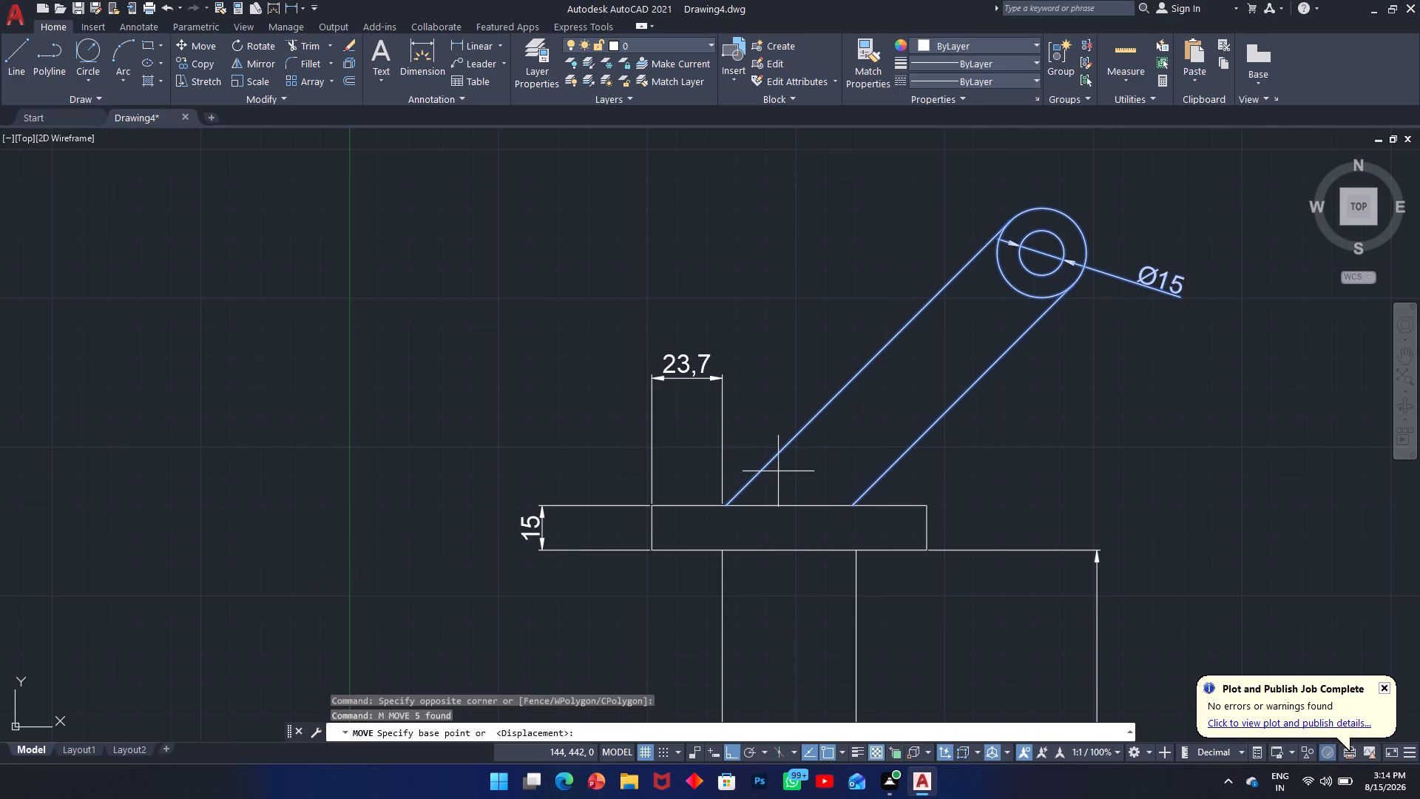
left_click(726, 504)
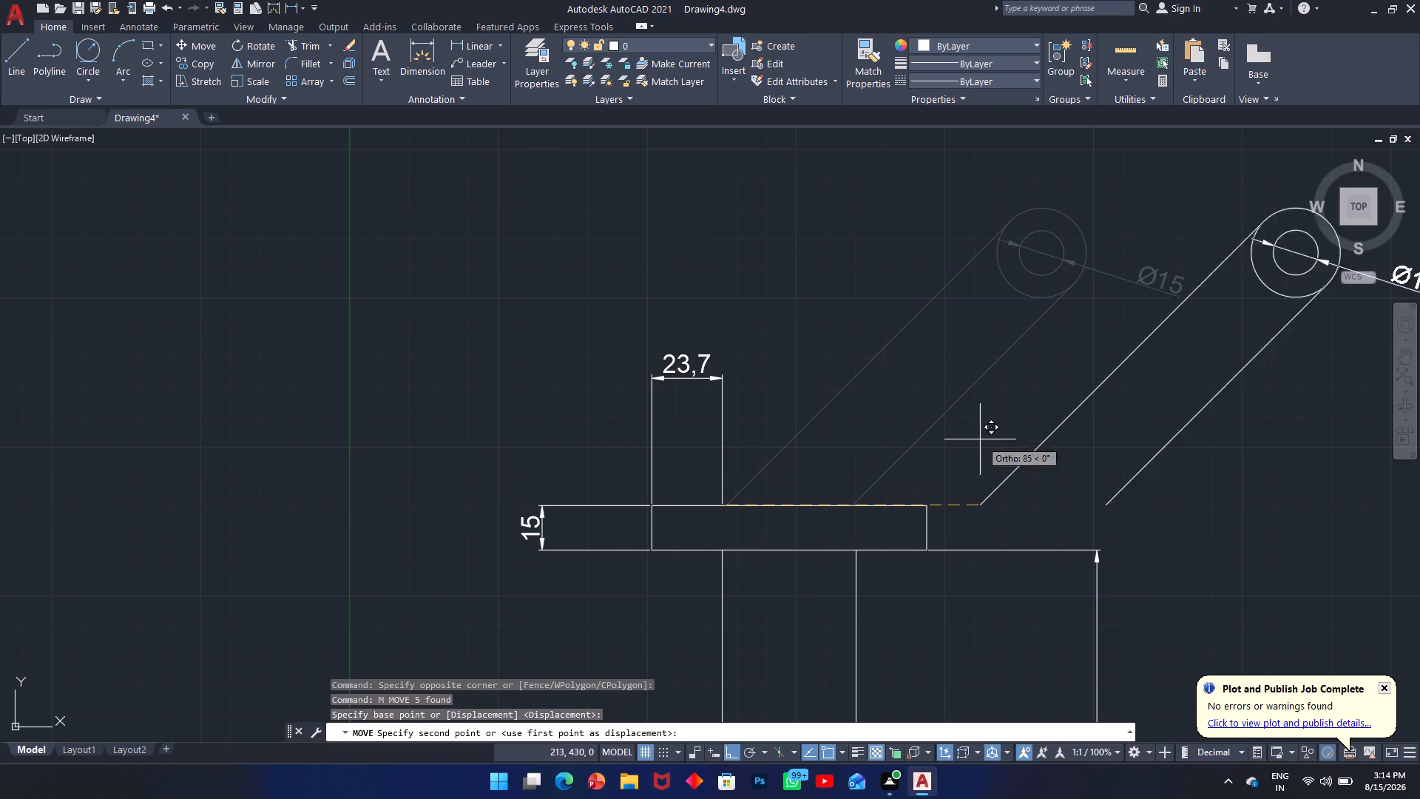
left_click(1028, 436)
middle_click_drag(1048, 407, 759, 396)
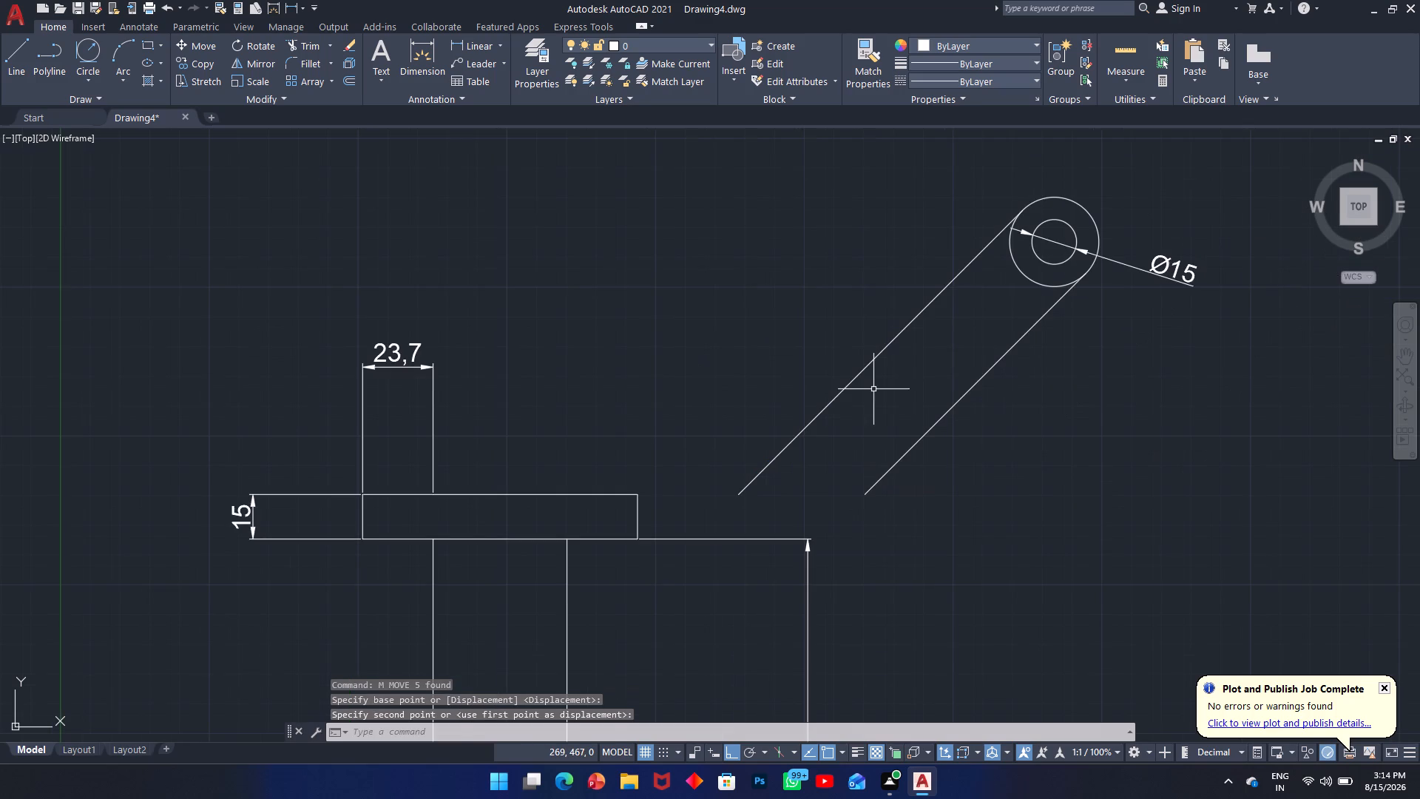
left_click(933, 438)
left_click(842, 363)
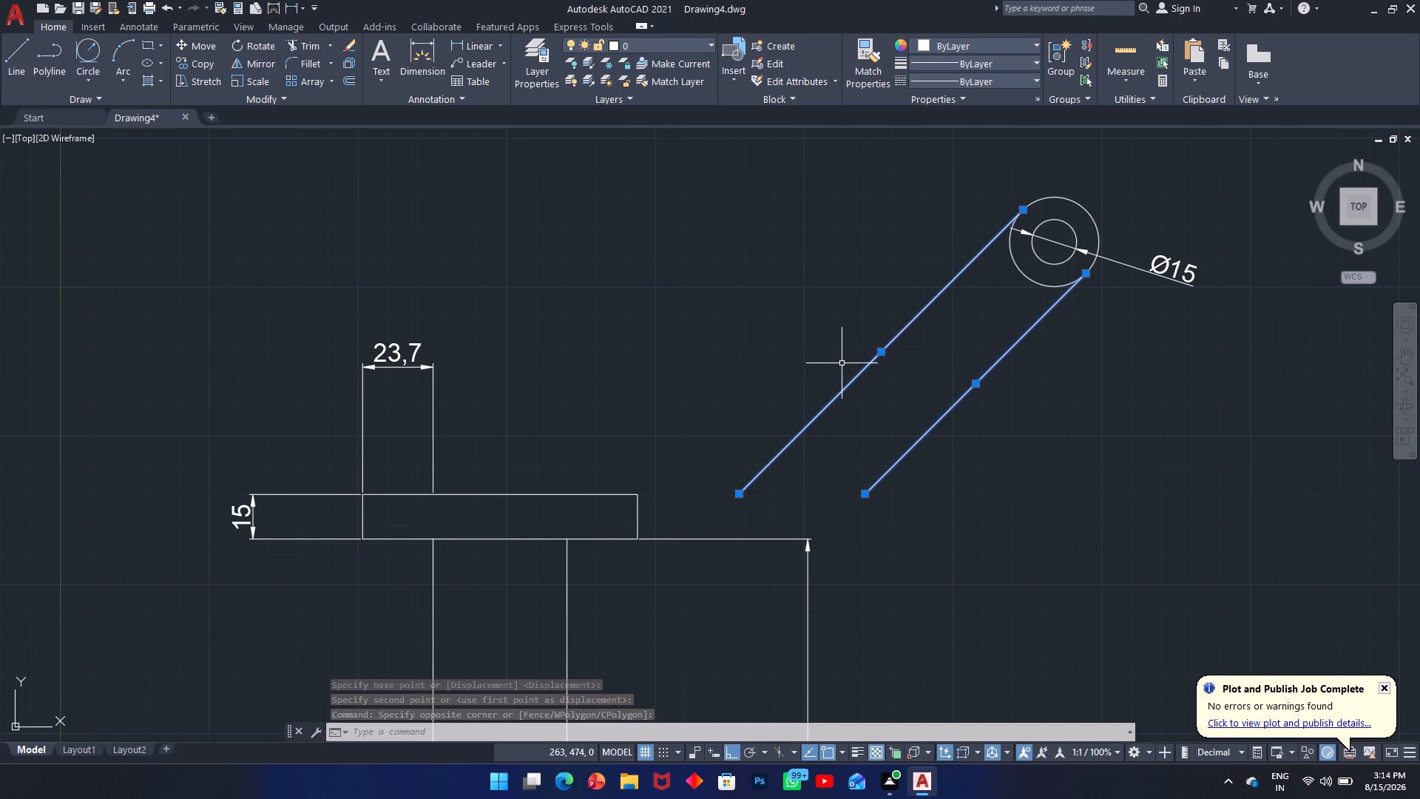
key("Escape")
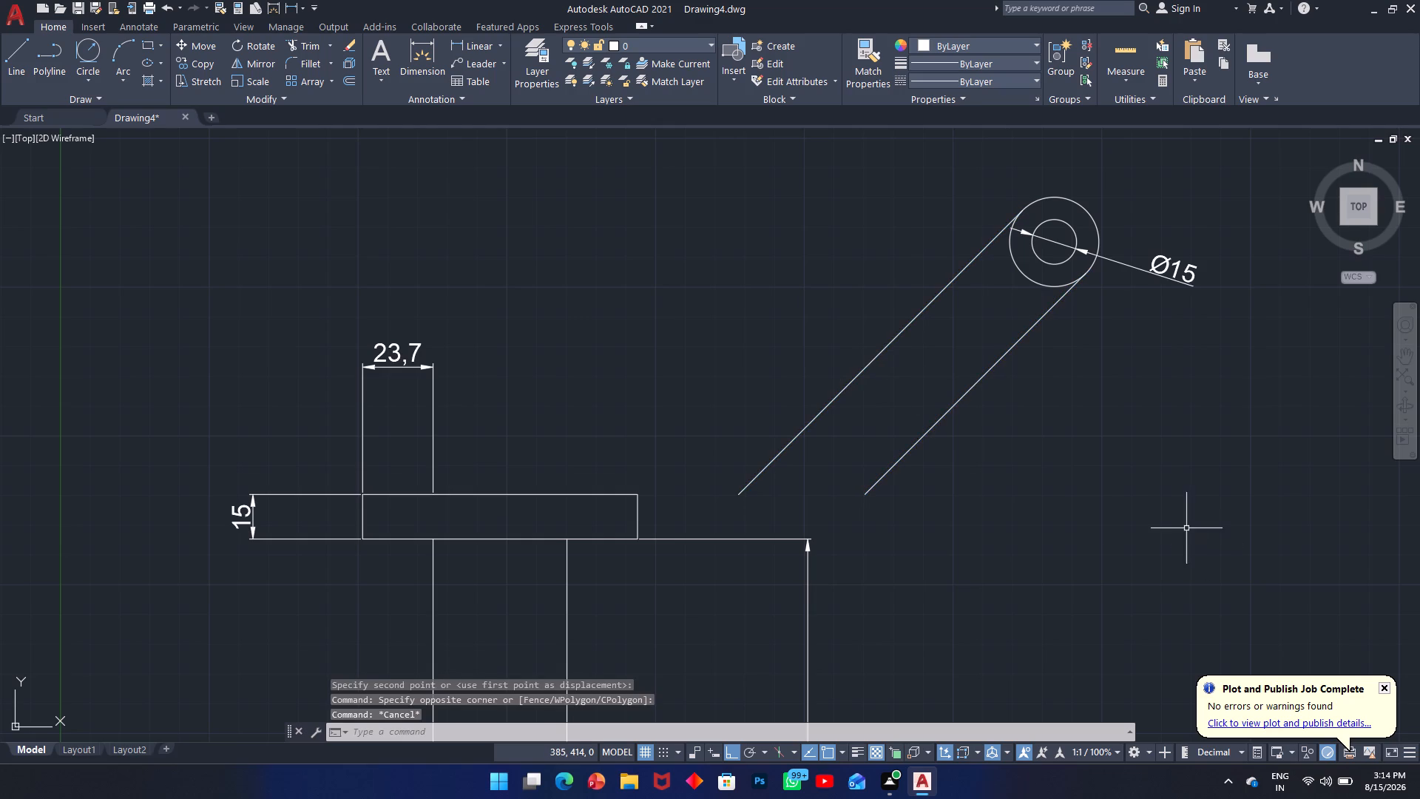
Erase the lower-right edge line of the detached upper arm.
left_click_drag(1101, 500, 1063, 490)
left_click(951, 391)
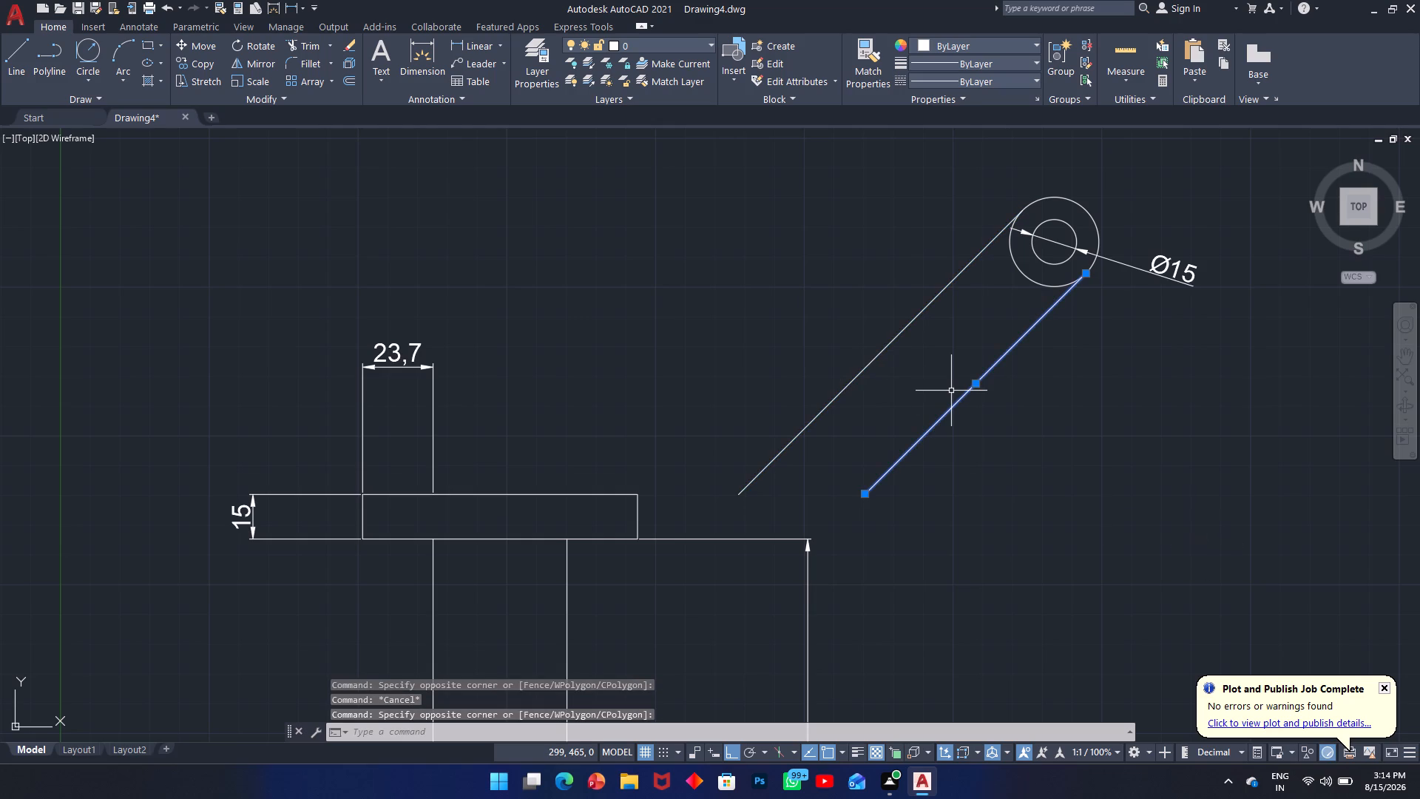
key("Delete")
Turn Ortho off and polar tracking on while trying a line from the upper end of the detached arm's remaining edge.
type("l")
key("space")
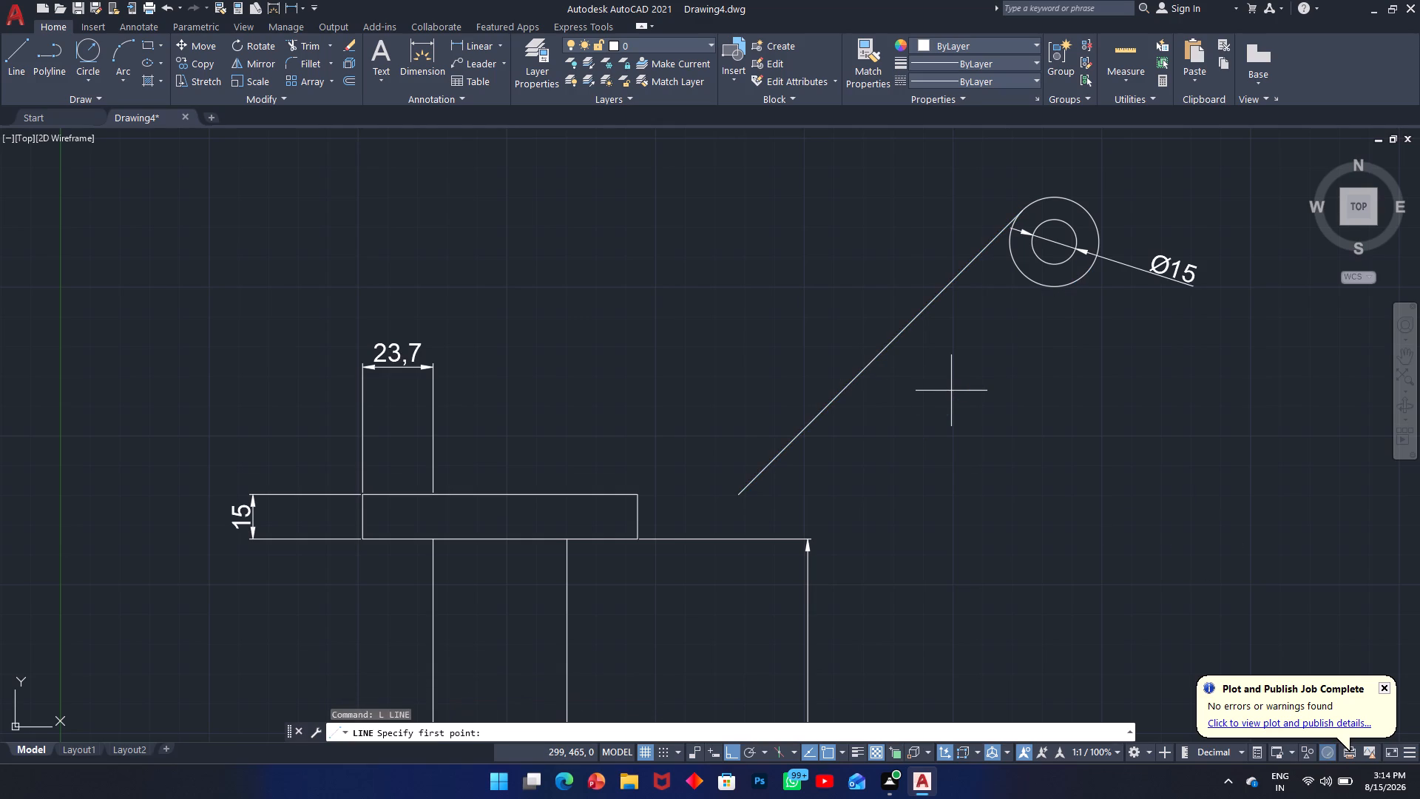
left_click(1022, 211)
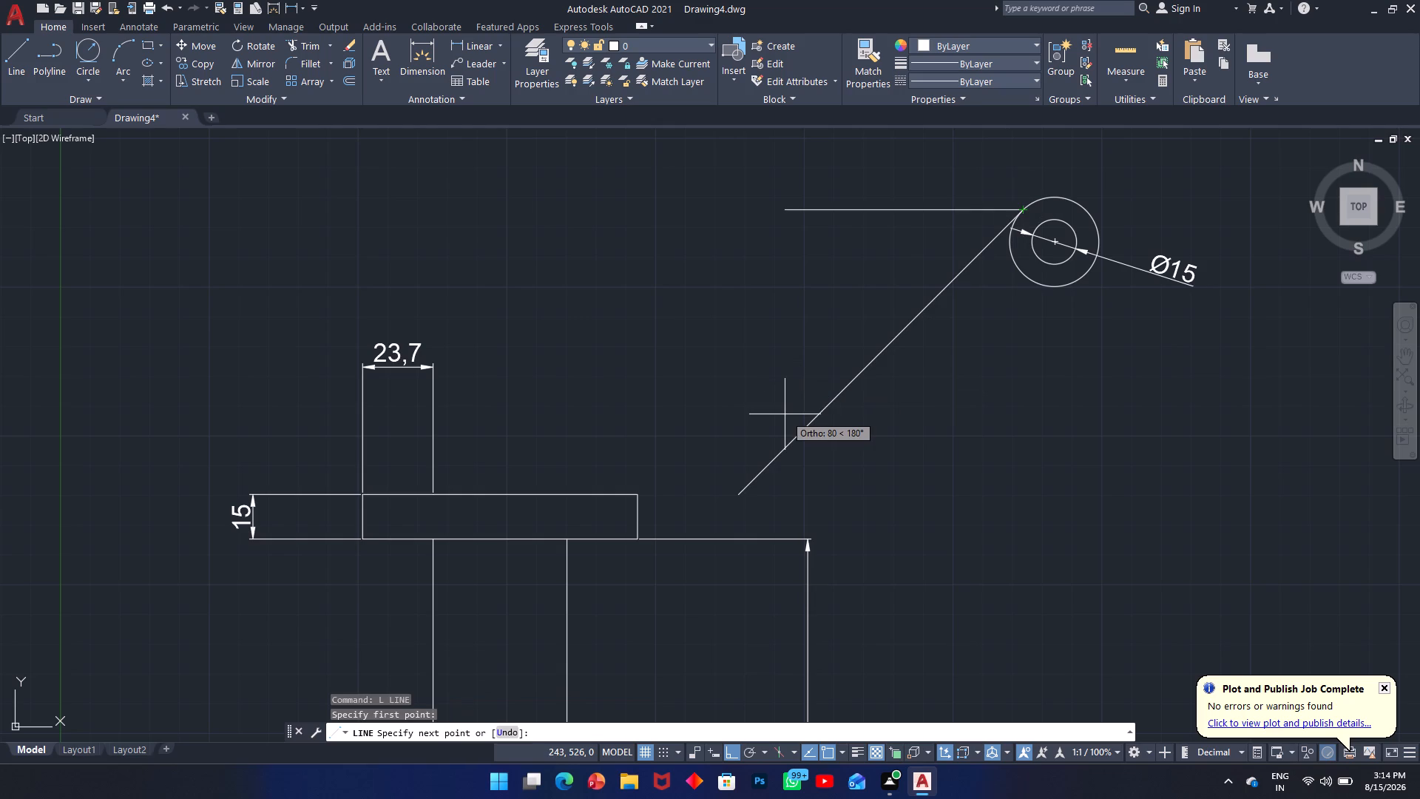
key("F8")
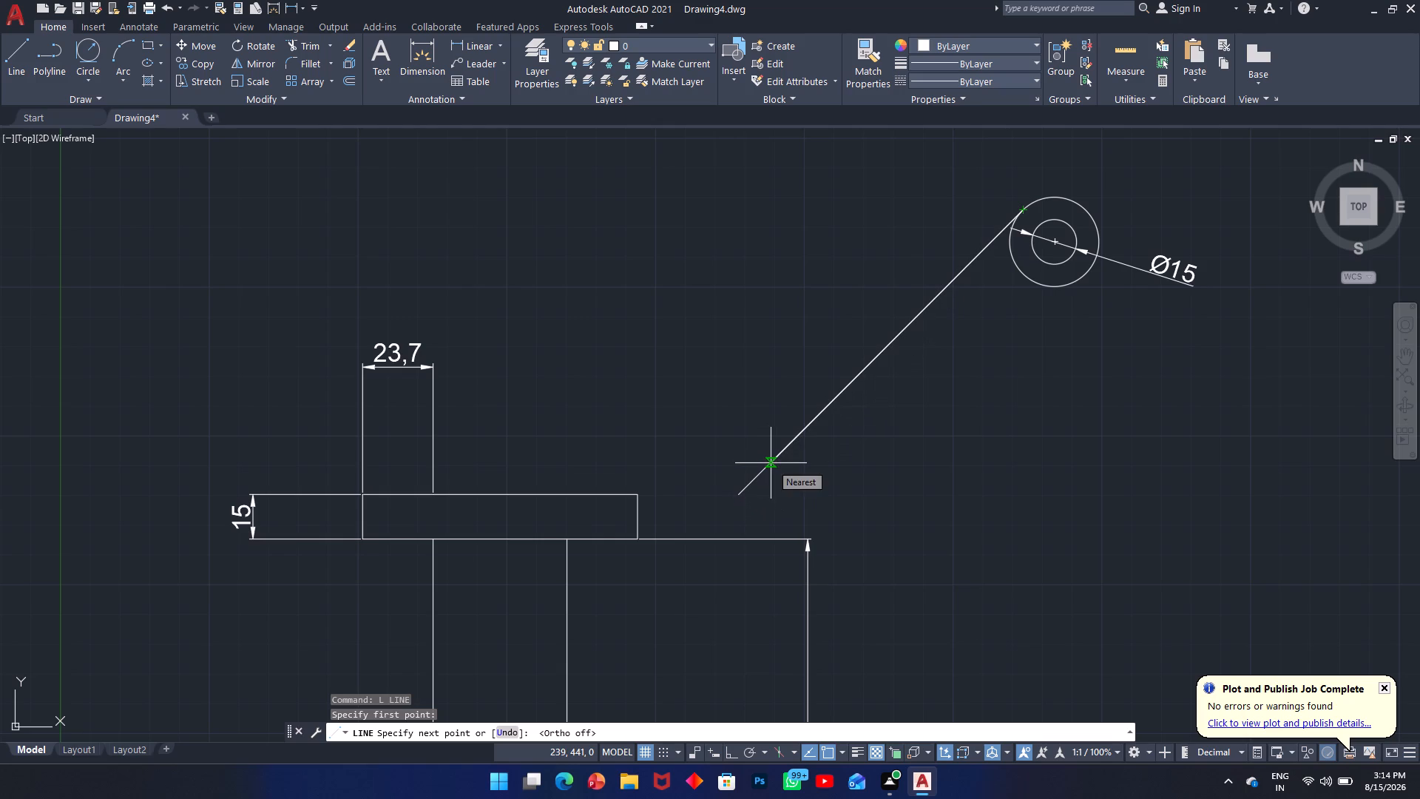
left_click(749, 754)
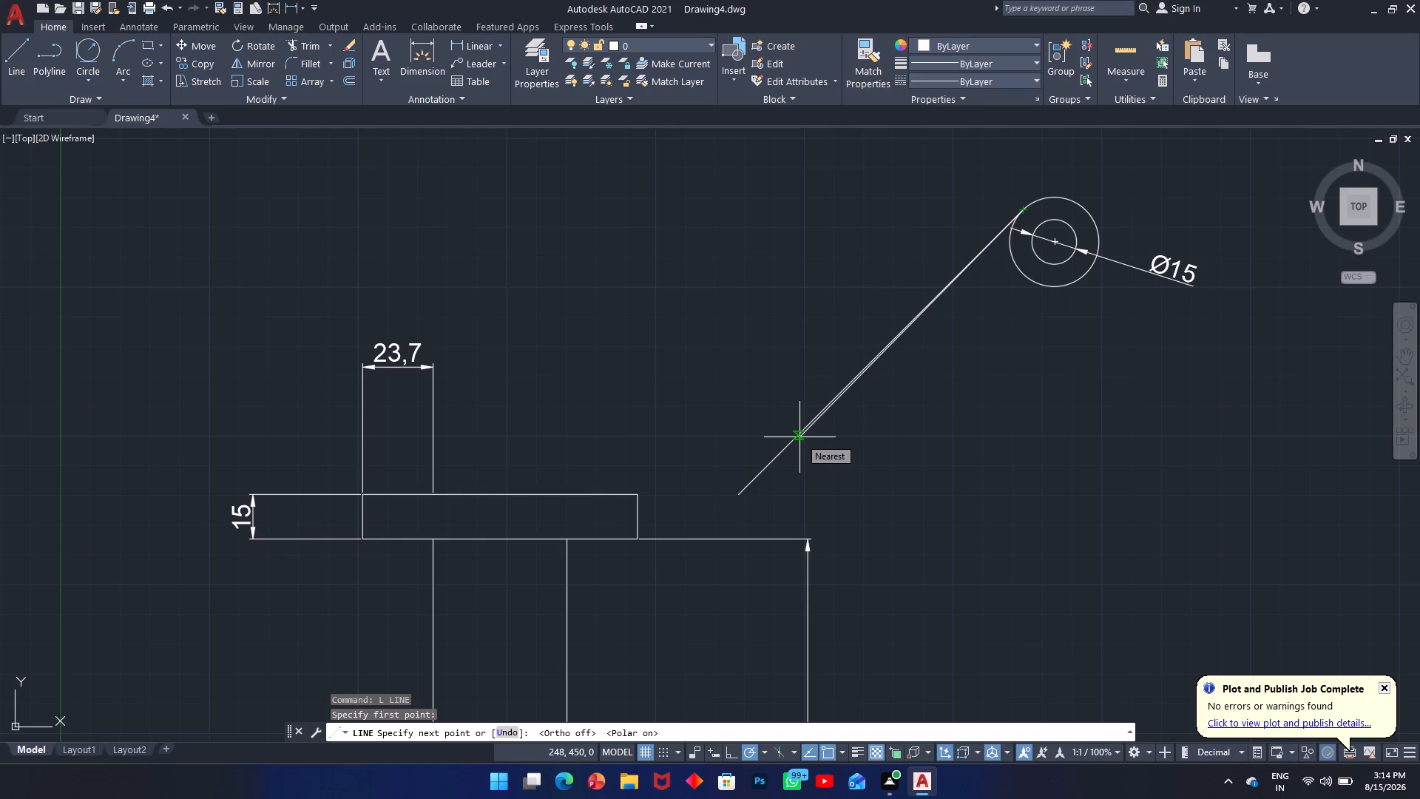
key("Escape")
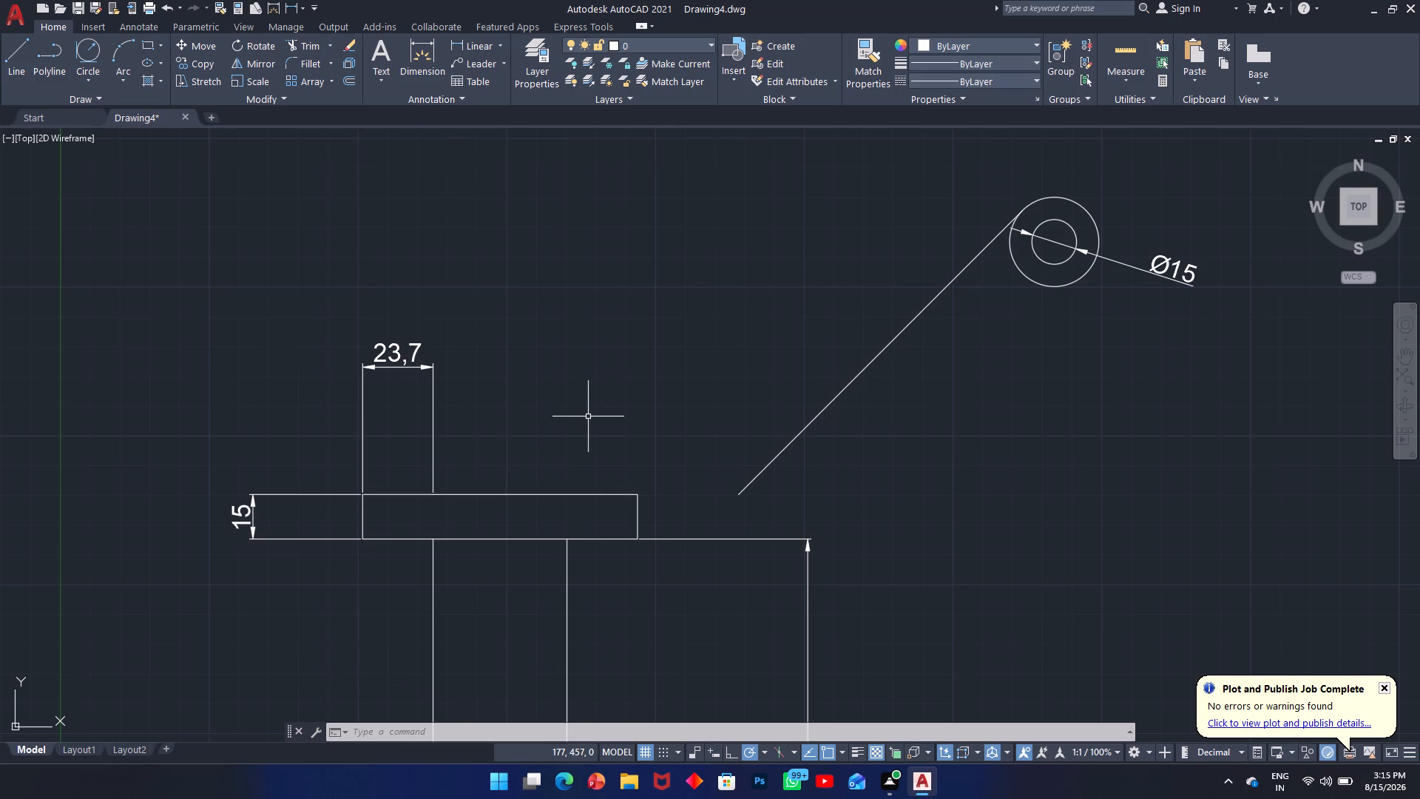
Draw a 120-long line at 45° up to the right from the head's top edge, starting where the 23,7 dimension ends.
type("l")
key("space")
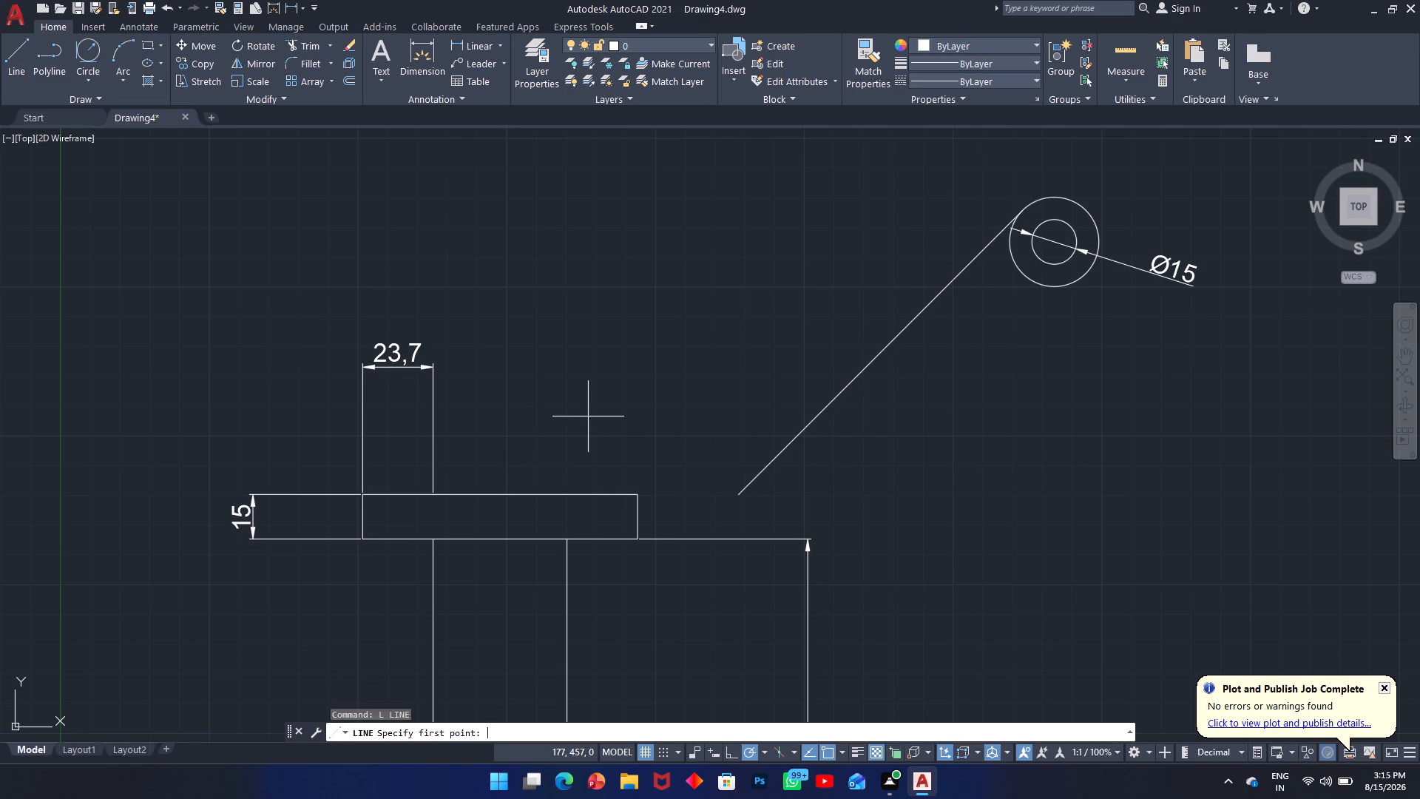
left_click(435, 493)
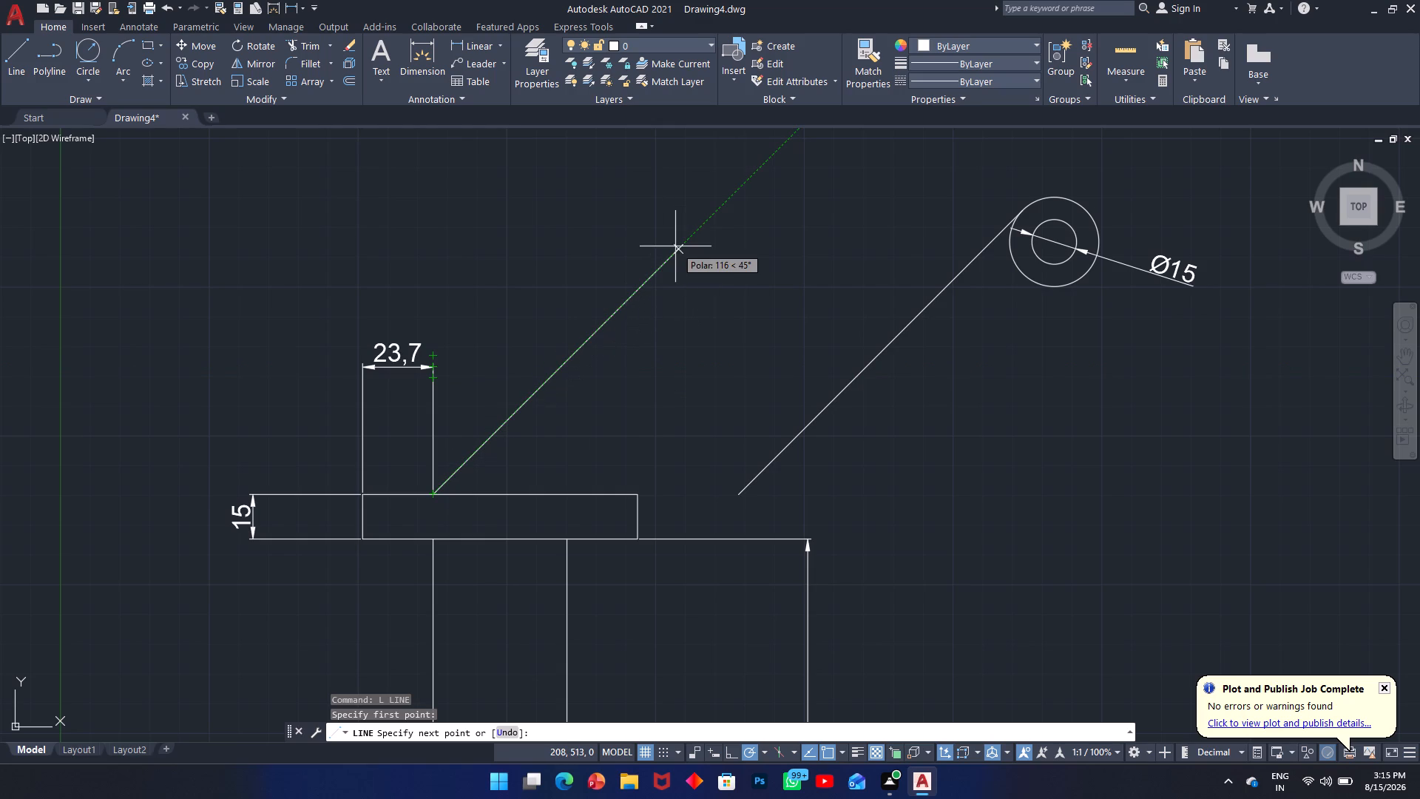
type("120")
key("Return")
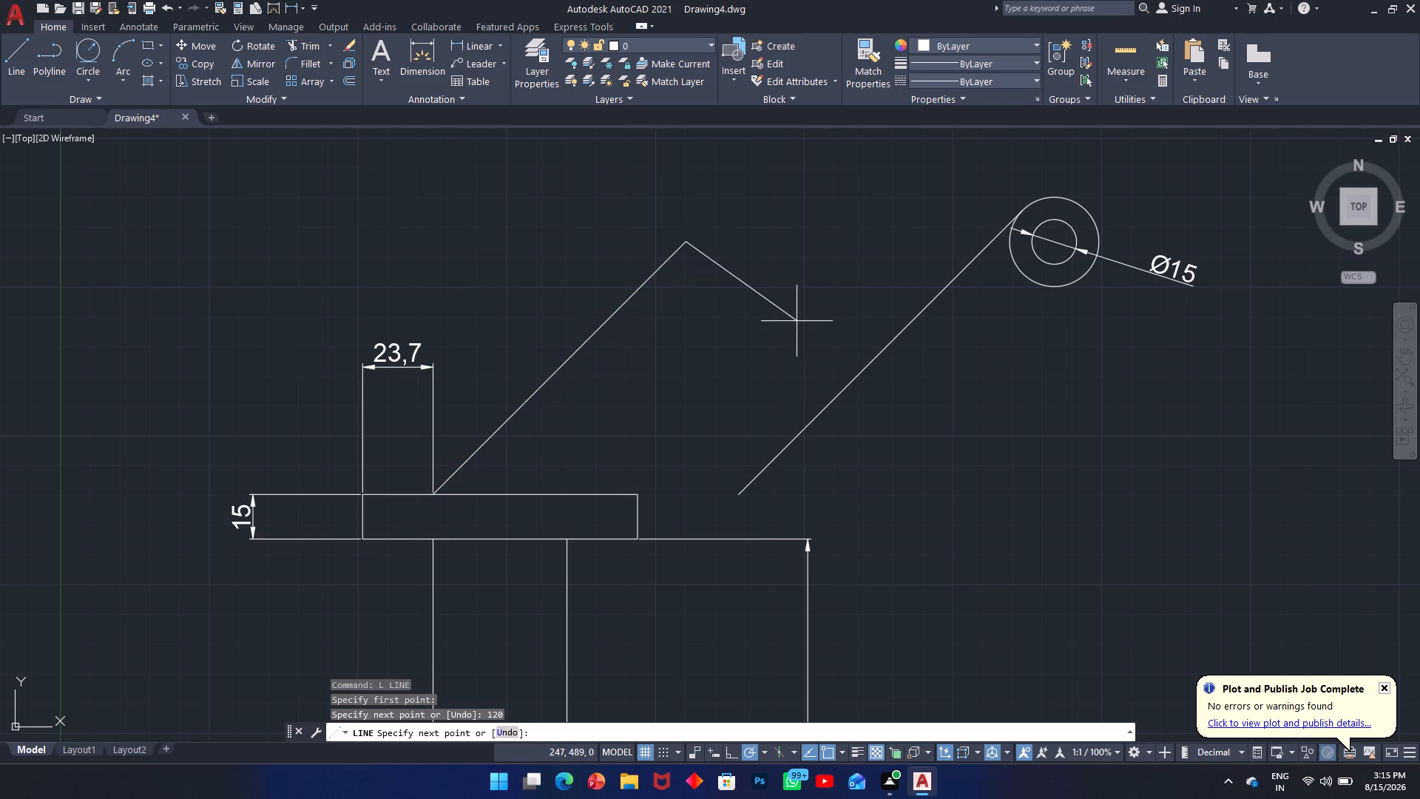
key("Escape")
Erase the remaining old edge line of the detached upper arm.
left_click_drag(970, 271, 963, 272)
left_click(939, 269)
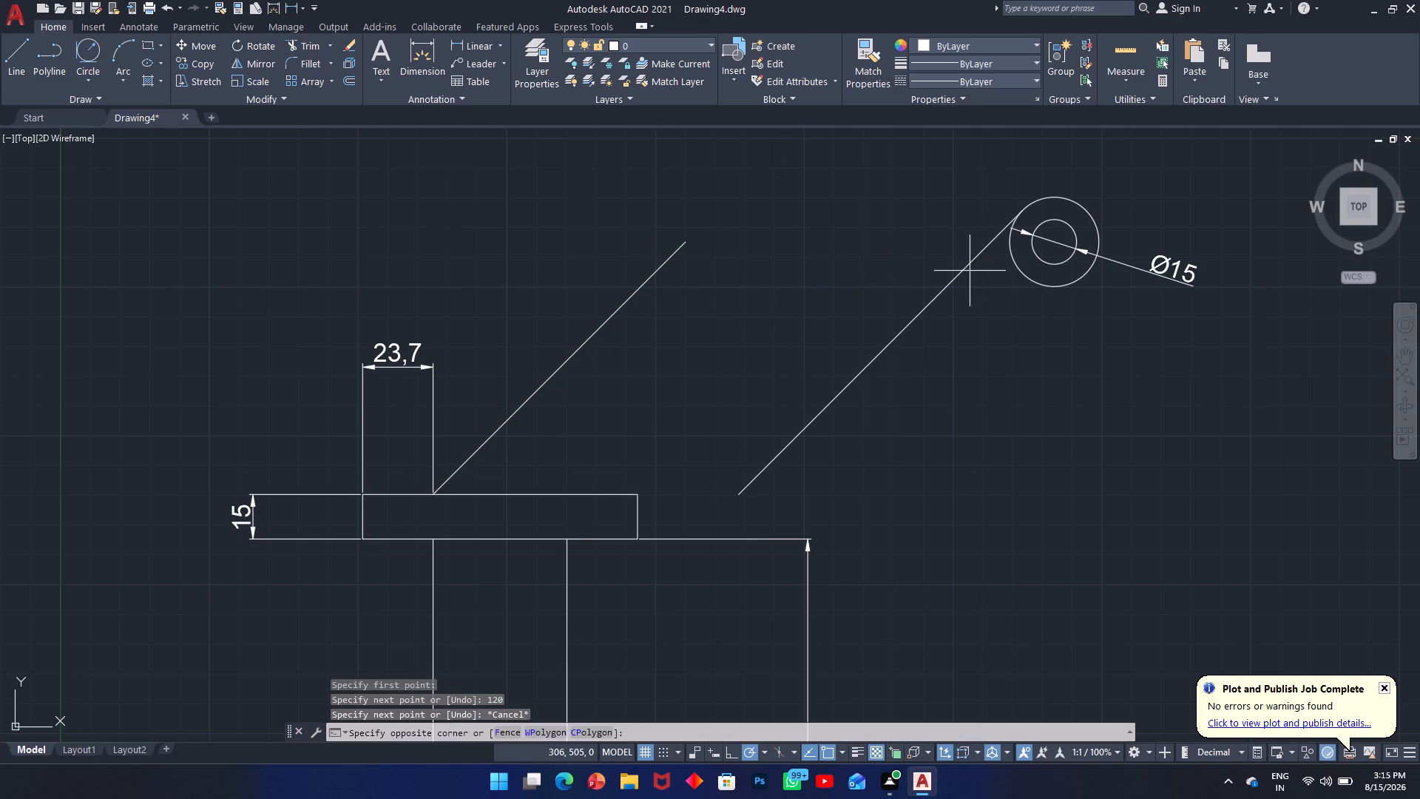
key("Delete")
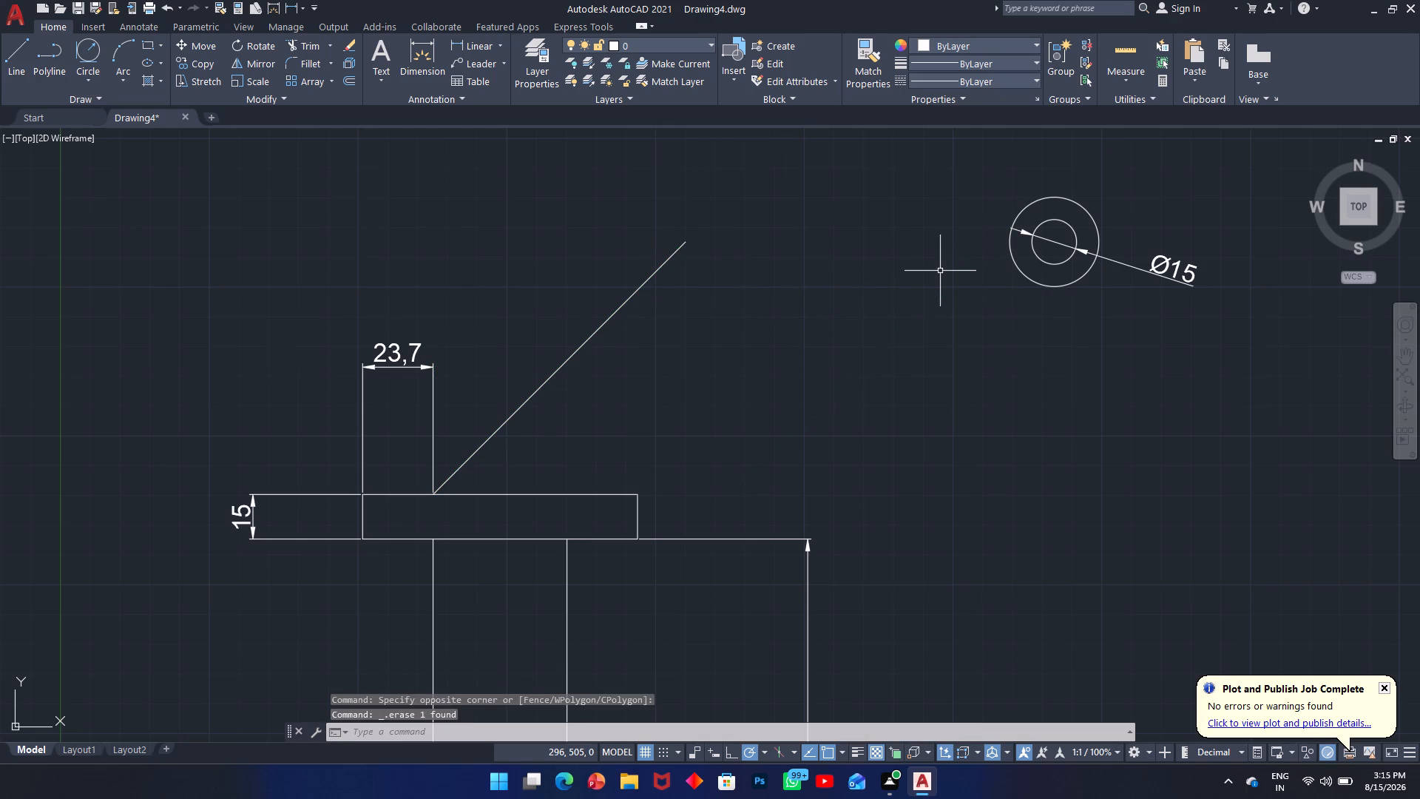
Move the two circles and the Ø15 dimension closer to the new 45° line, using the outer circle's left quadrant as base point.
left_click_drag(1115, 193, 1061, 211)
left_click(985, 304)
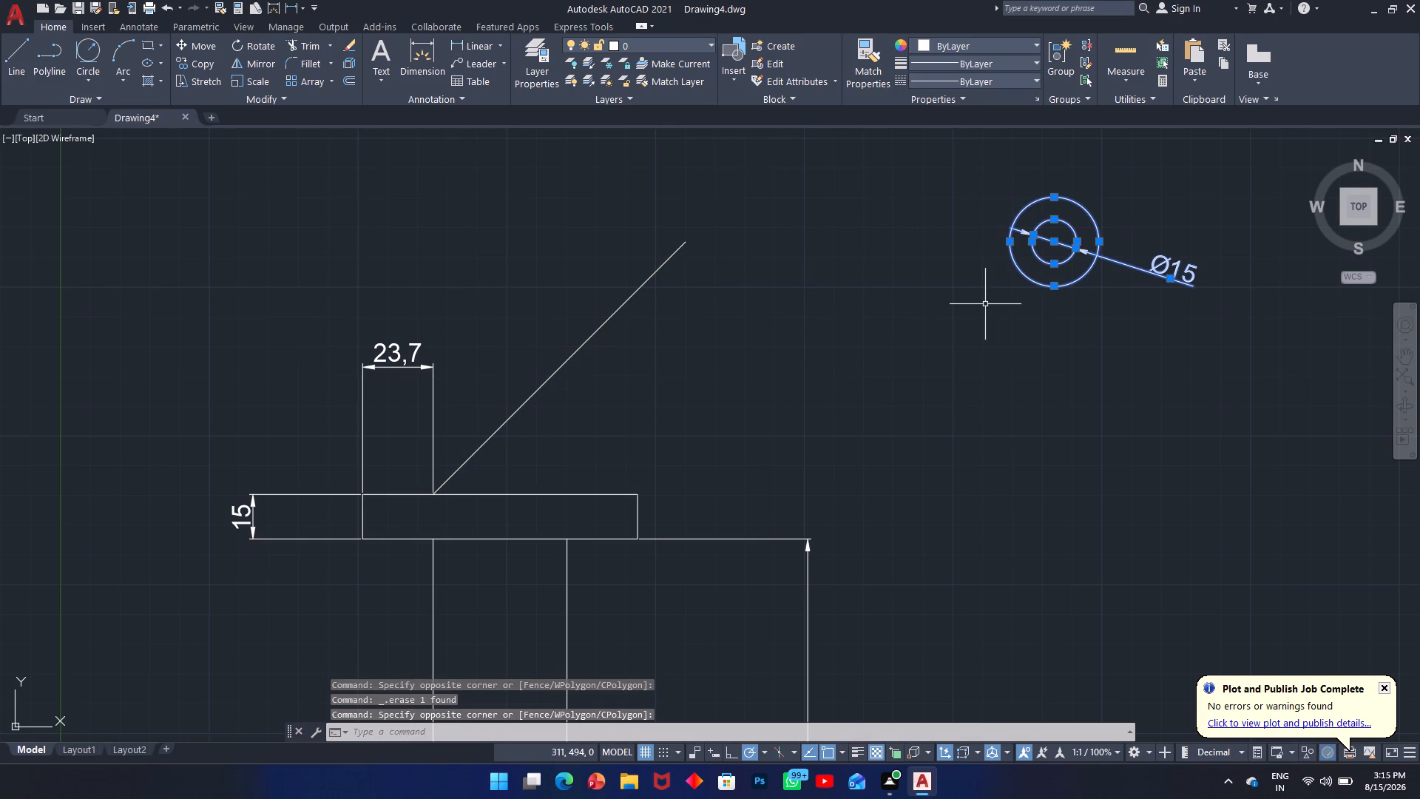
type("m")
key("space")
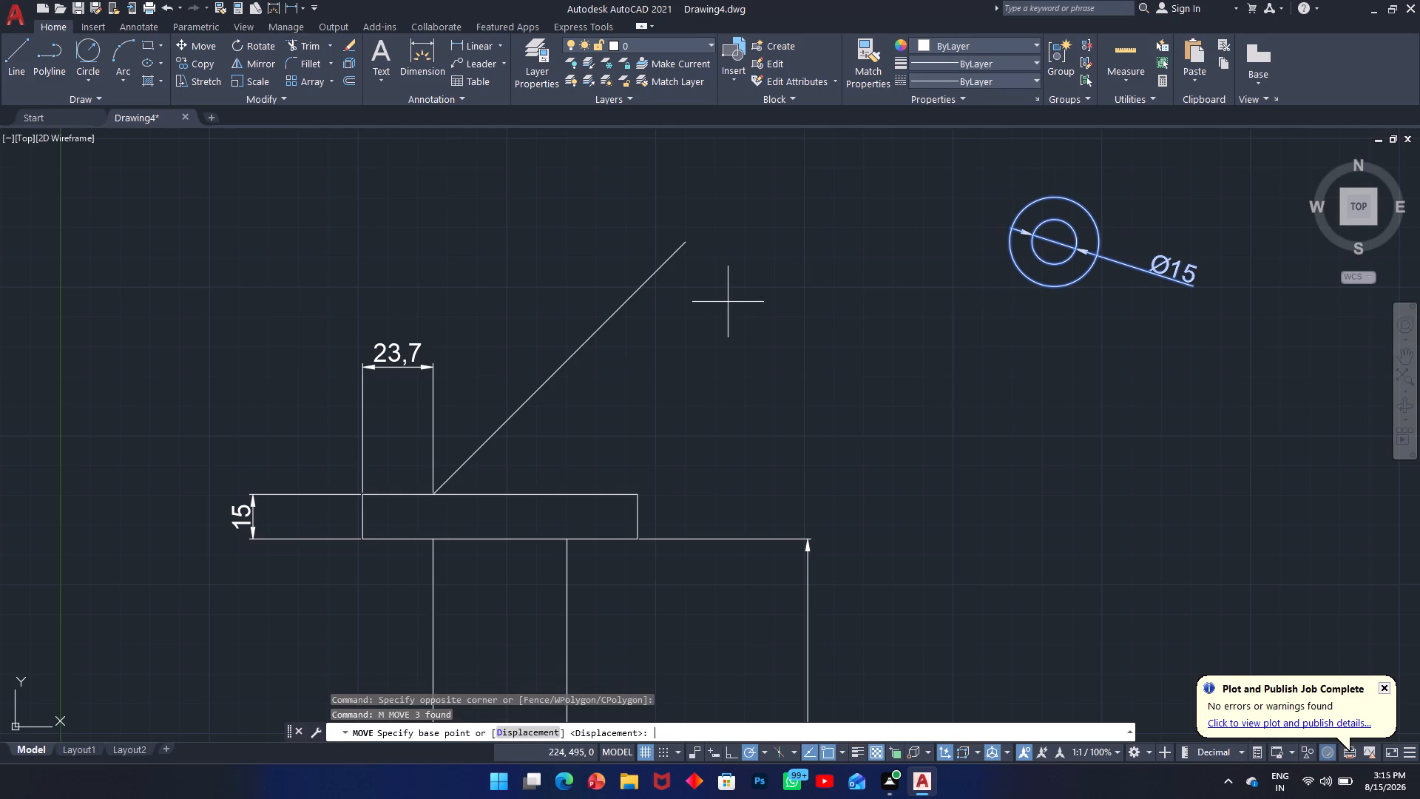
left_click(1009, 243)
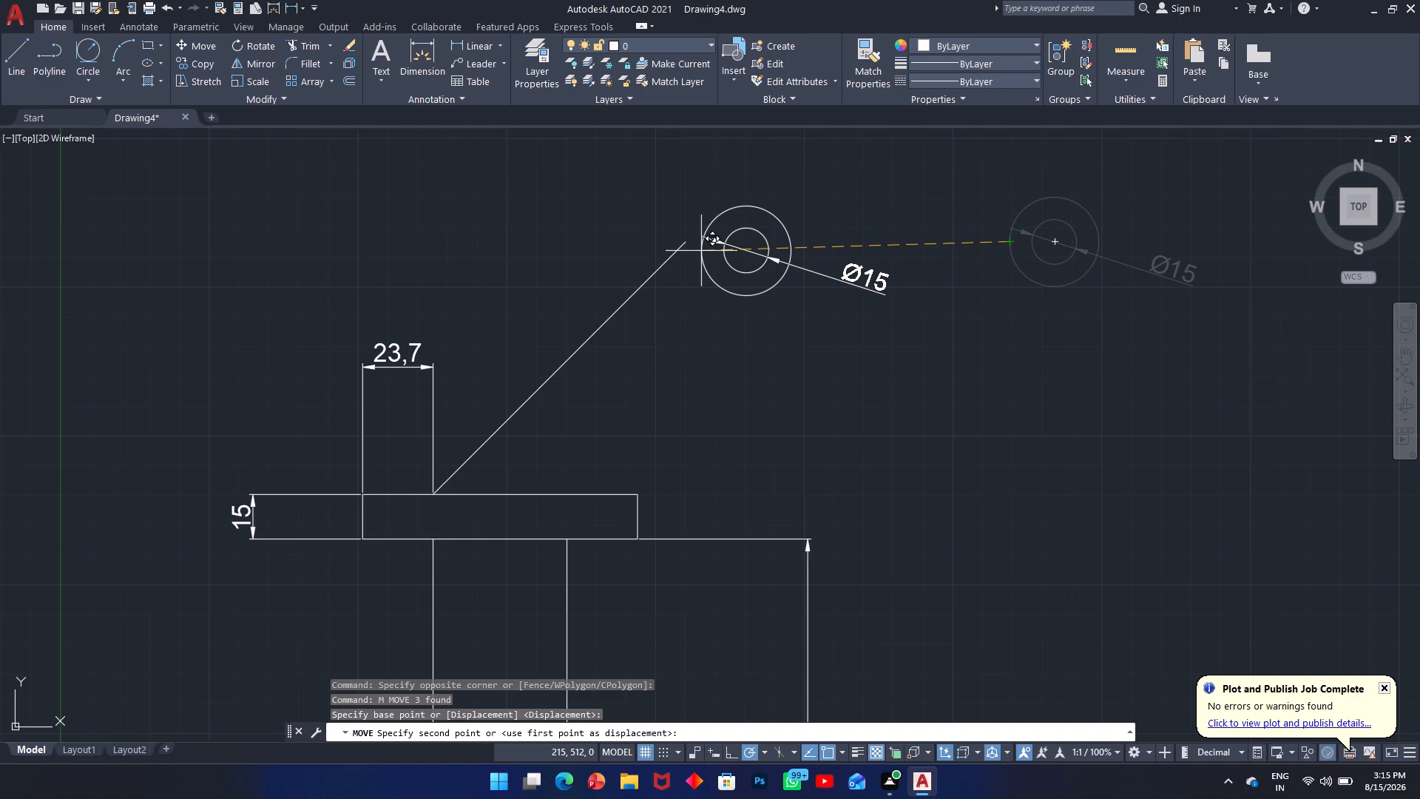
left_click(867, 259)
Move the two circles and the Ø15 dimension so the outer circle's left side meets the 45° line's upper end.
left_click_drag(990, 210, 954, 218)
left_click(804, 299)
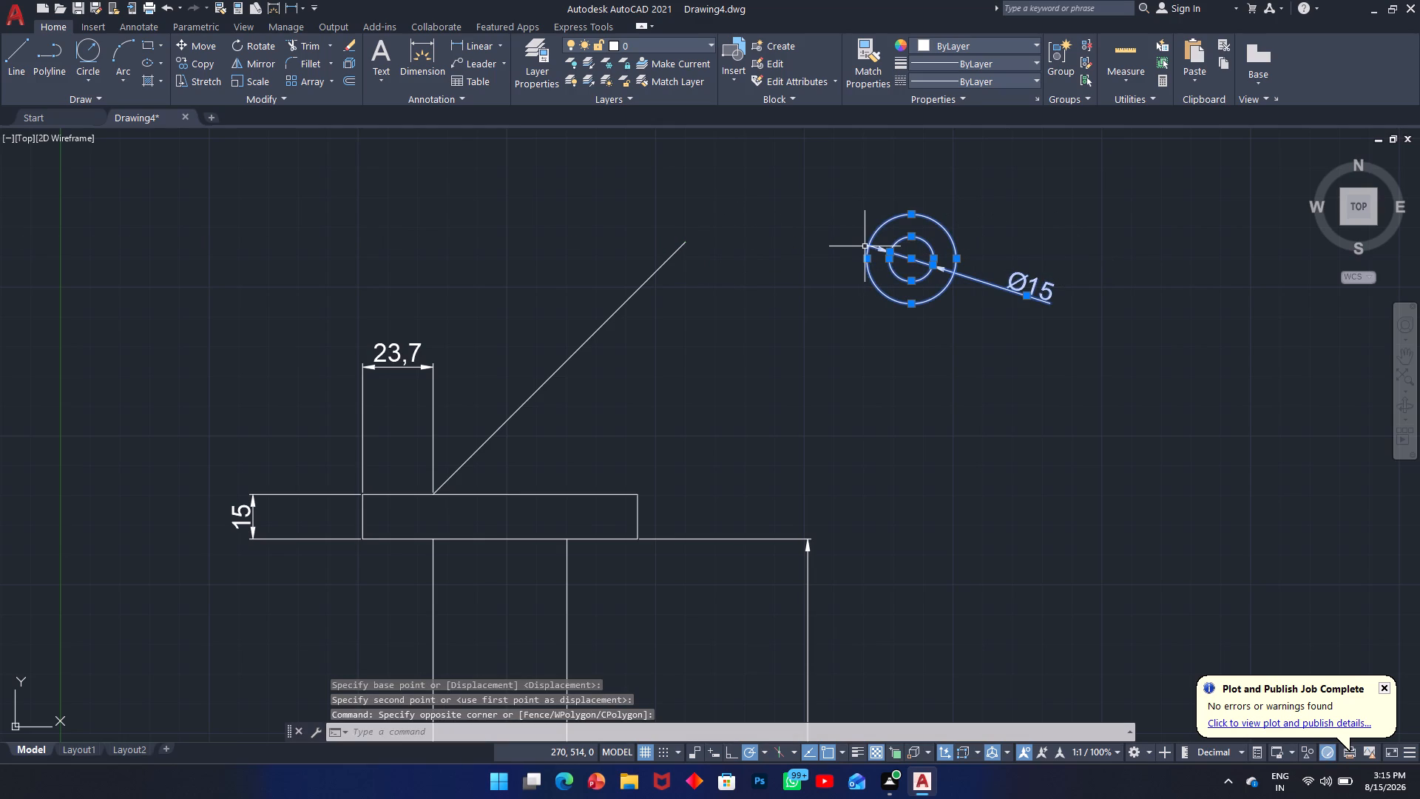
type("m")
key("space")
left_click(867, 246)
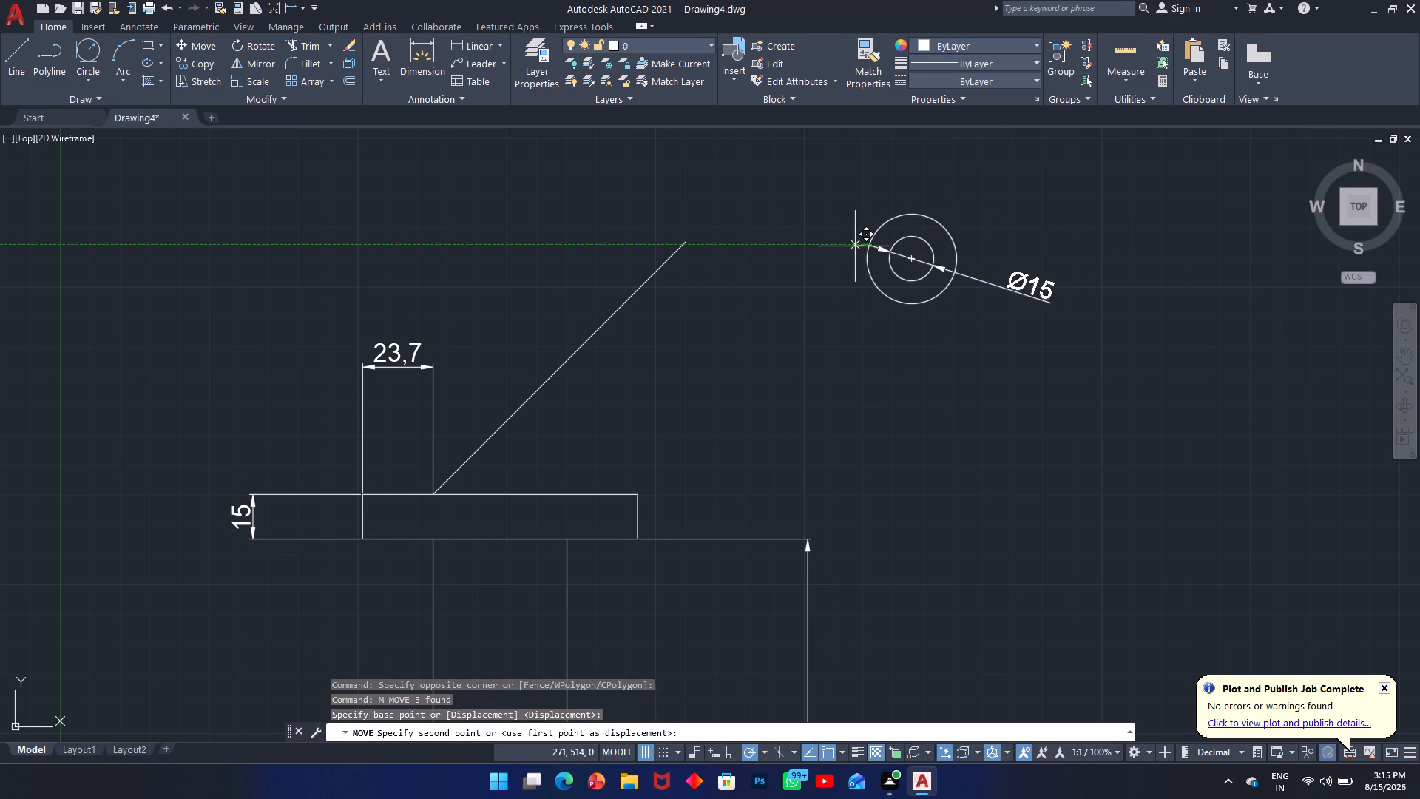
left_click(686, 246)
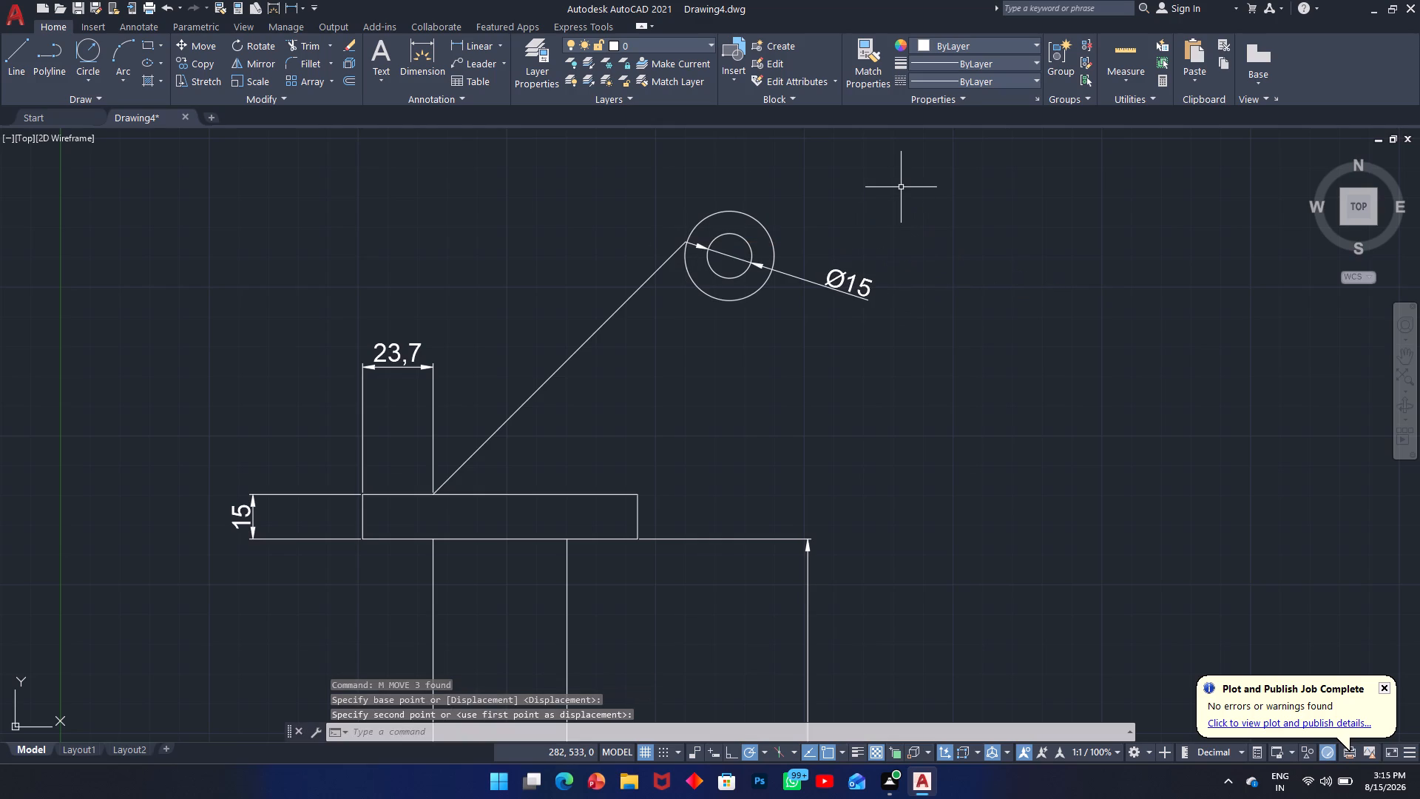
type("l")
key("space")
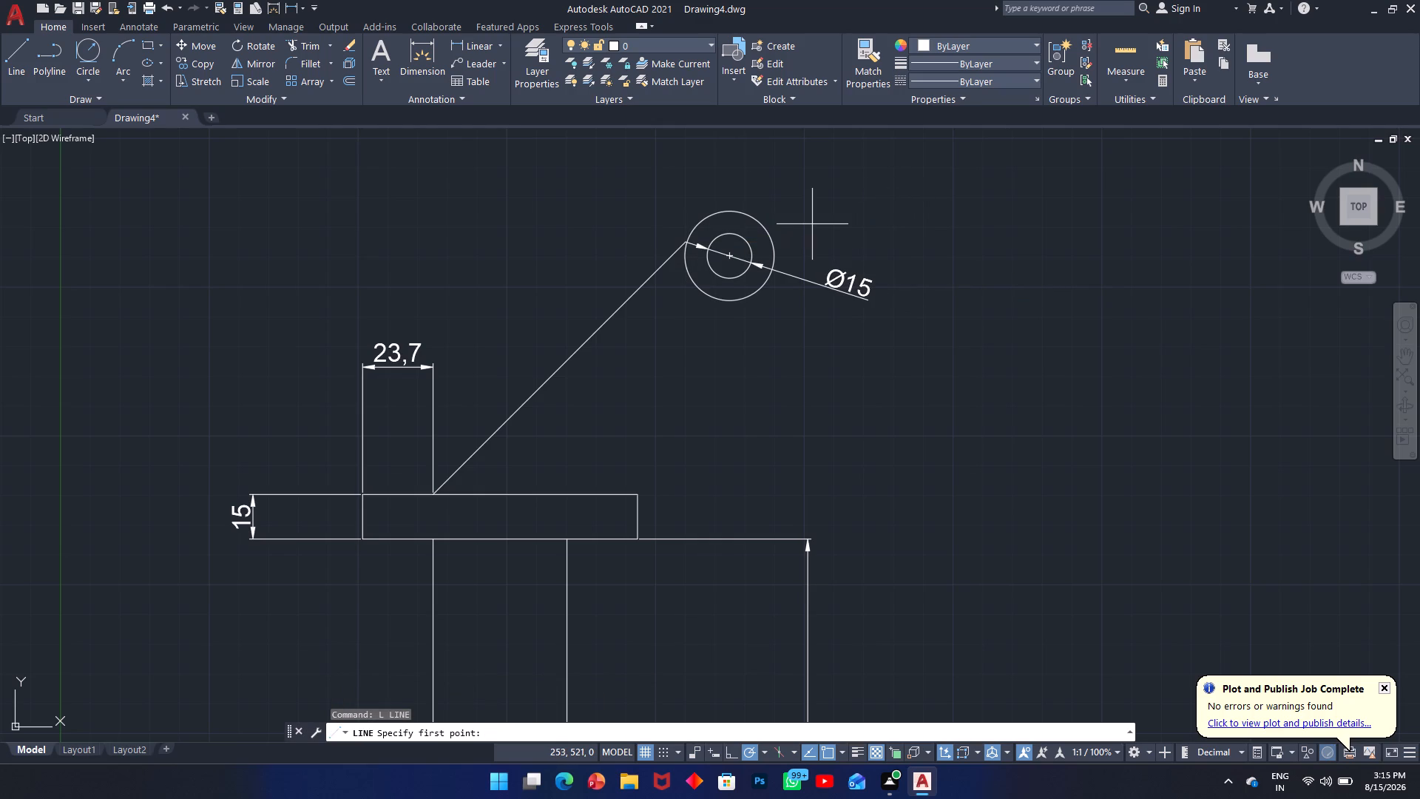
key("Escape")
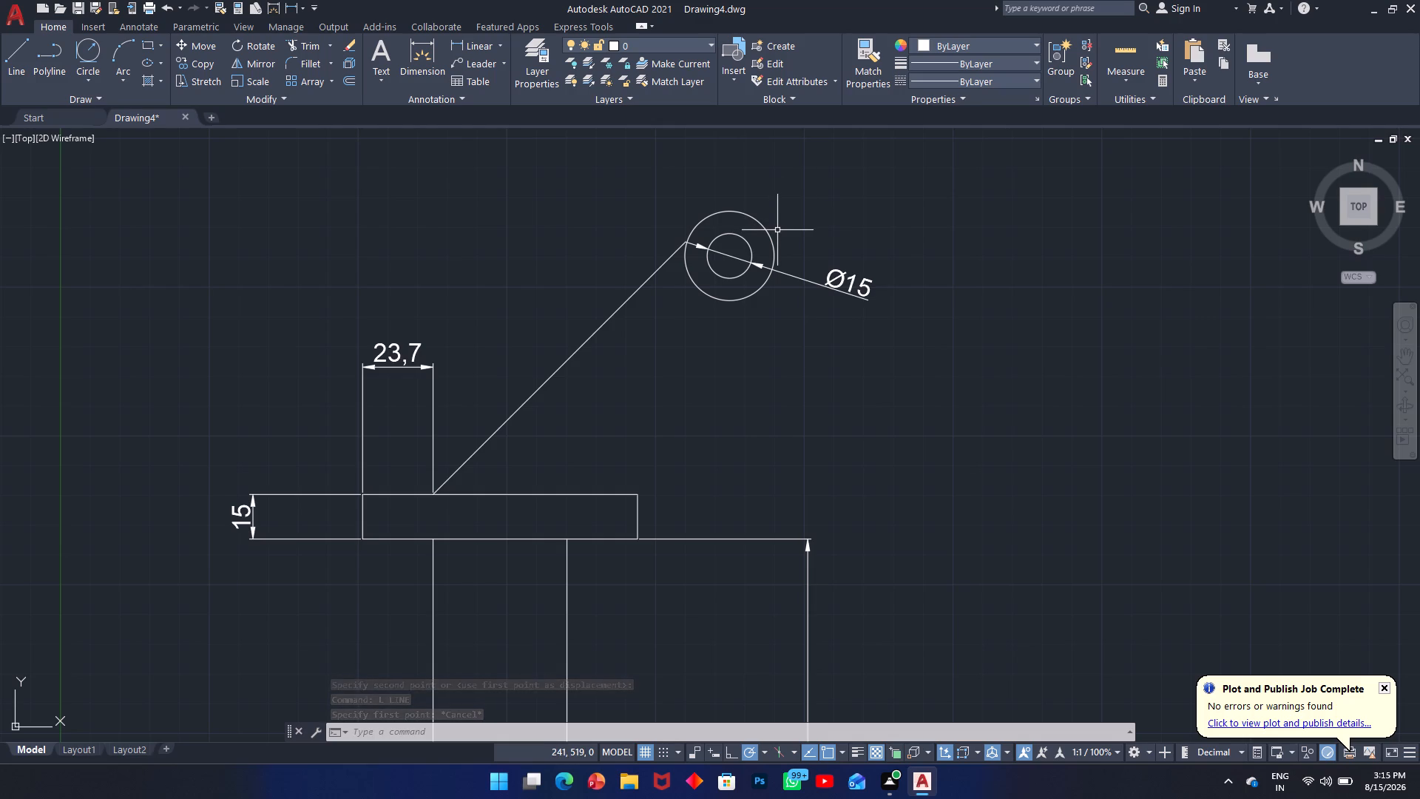
Undo the last move of the two circles and the Ø15 dimension.
key("ctrl+z")
key("ctrl+z")
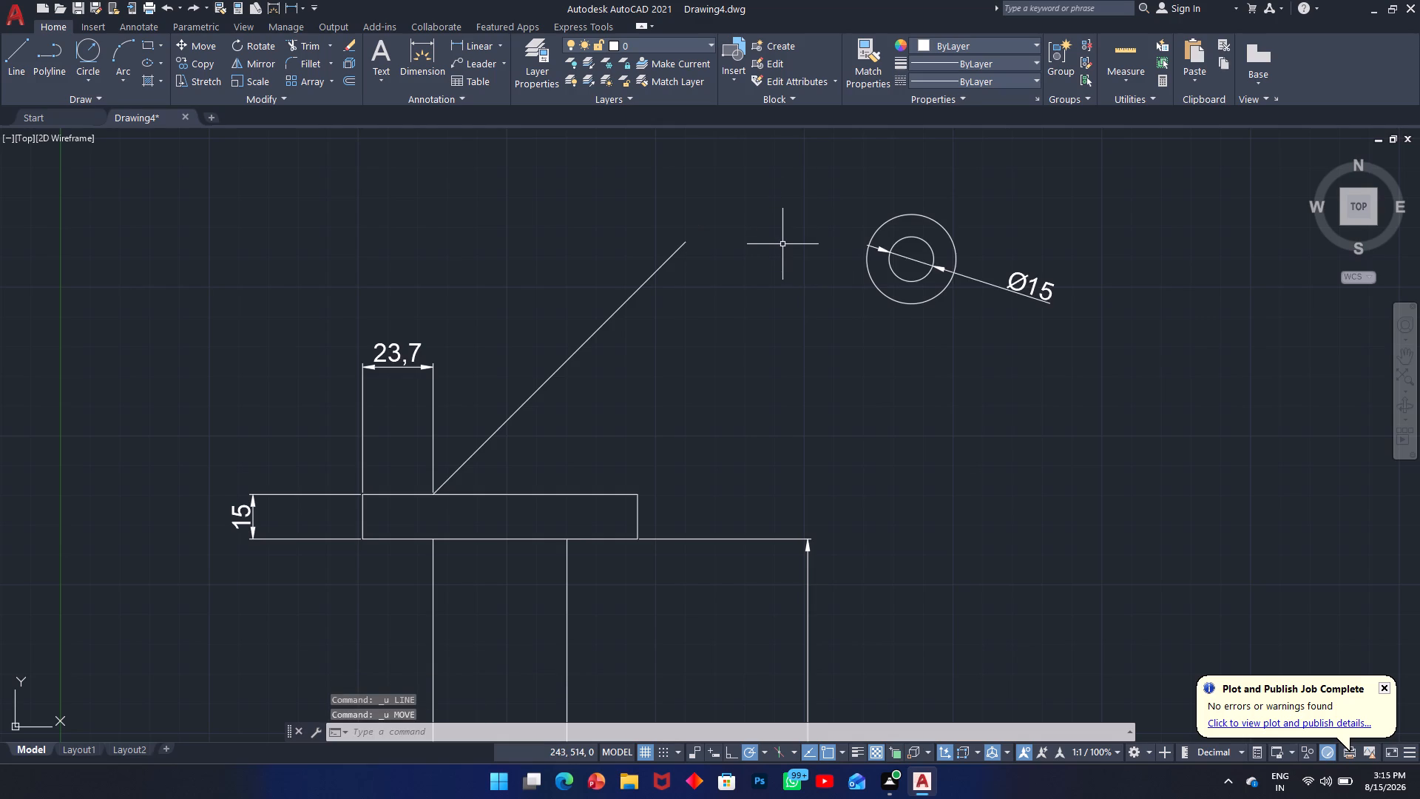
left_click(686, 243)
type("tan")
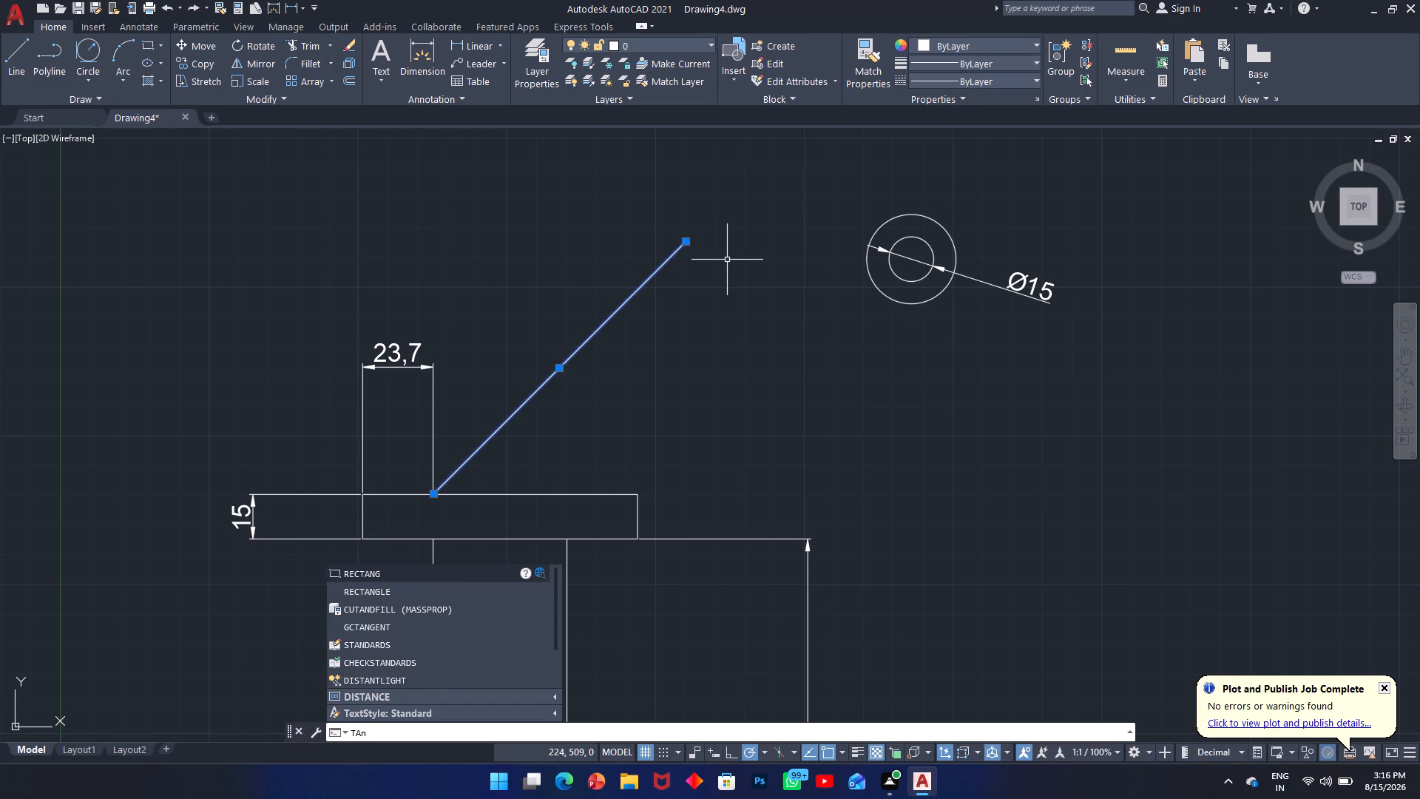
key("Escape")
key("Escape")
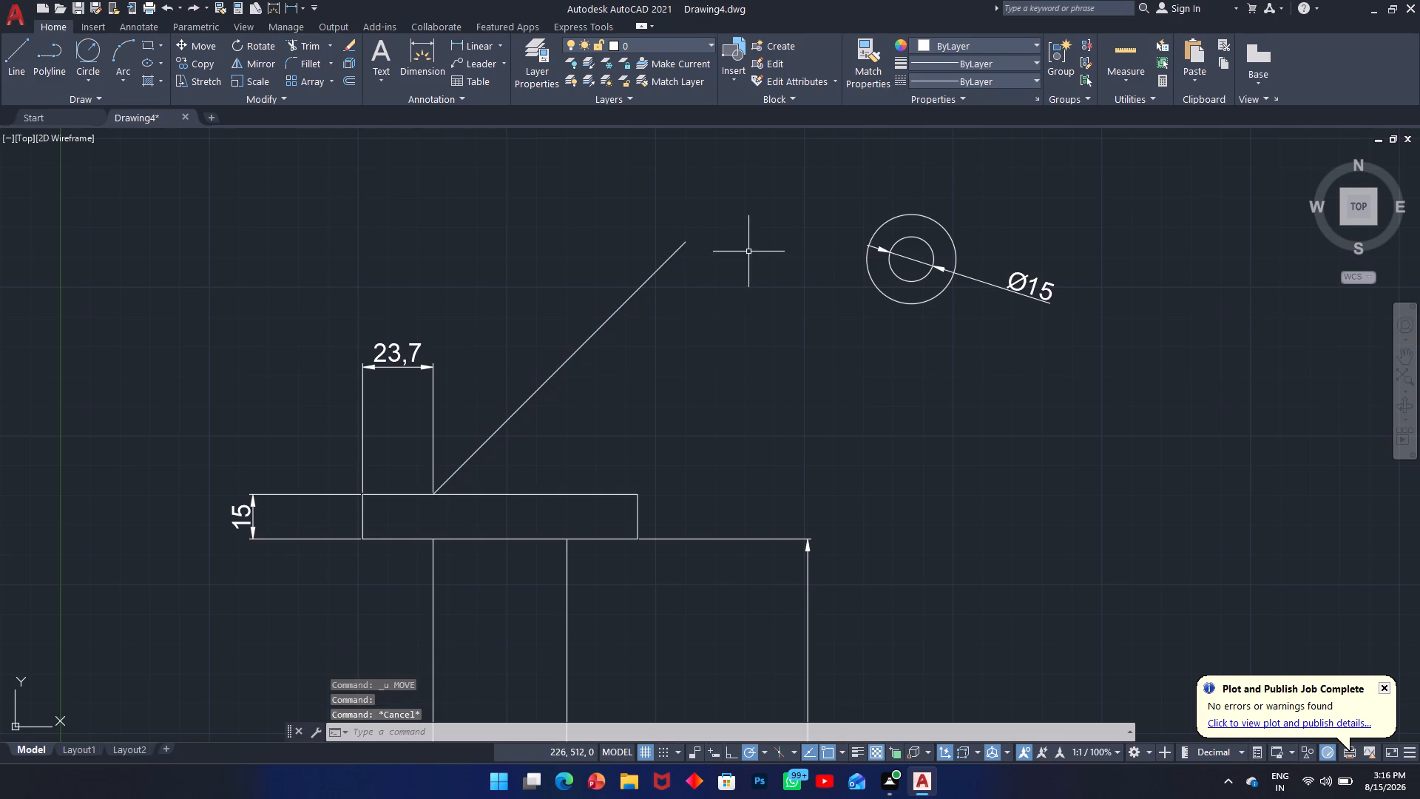
Move the two circles and Ø15 dimension to the 45° line's upper end, using the dimension's left end on the outer circle as base point.
left_click_drag(1034, 232, 907, 267)
left_click(830, 320)
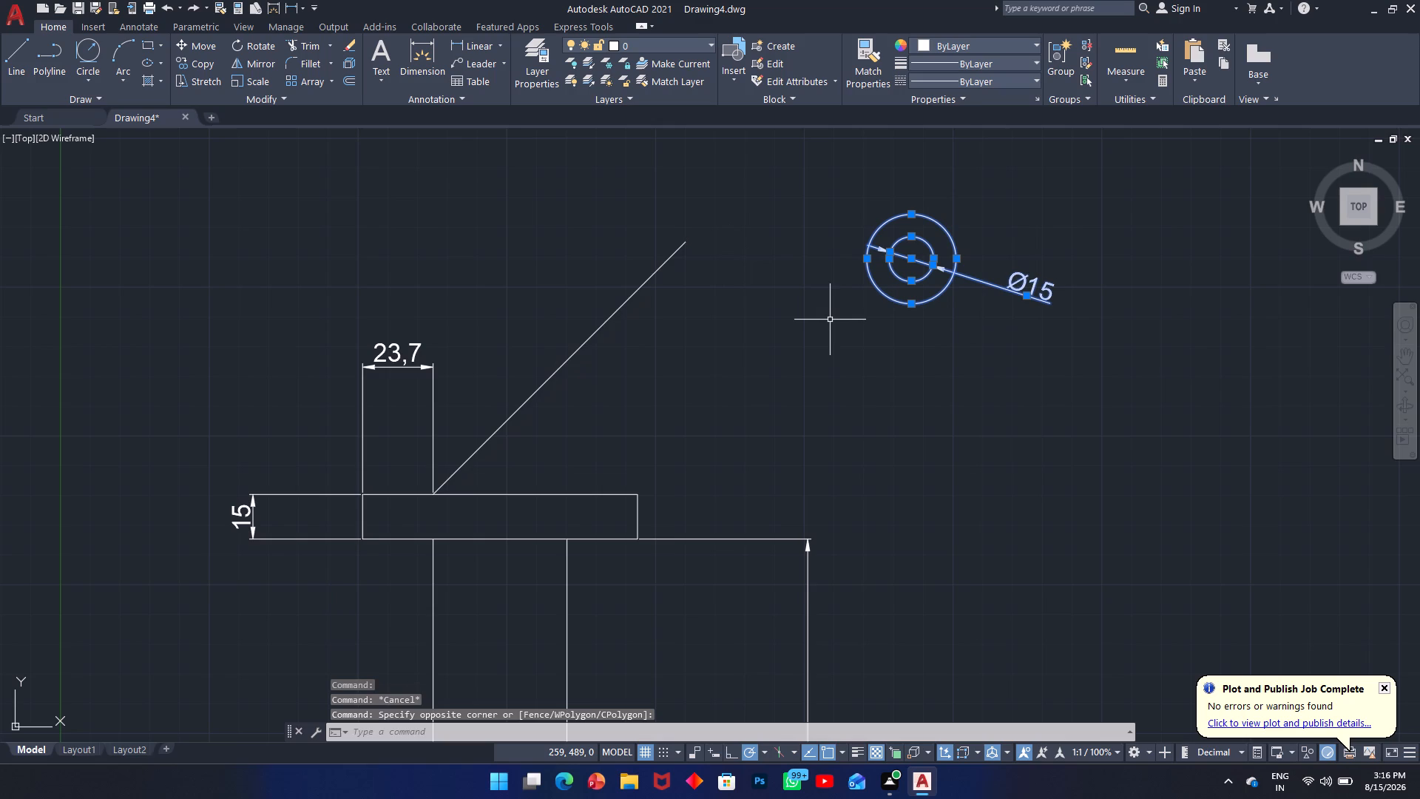
type("m")
key("space")
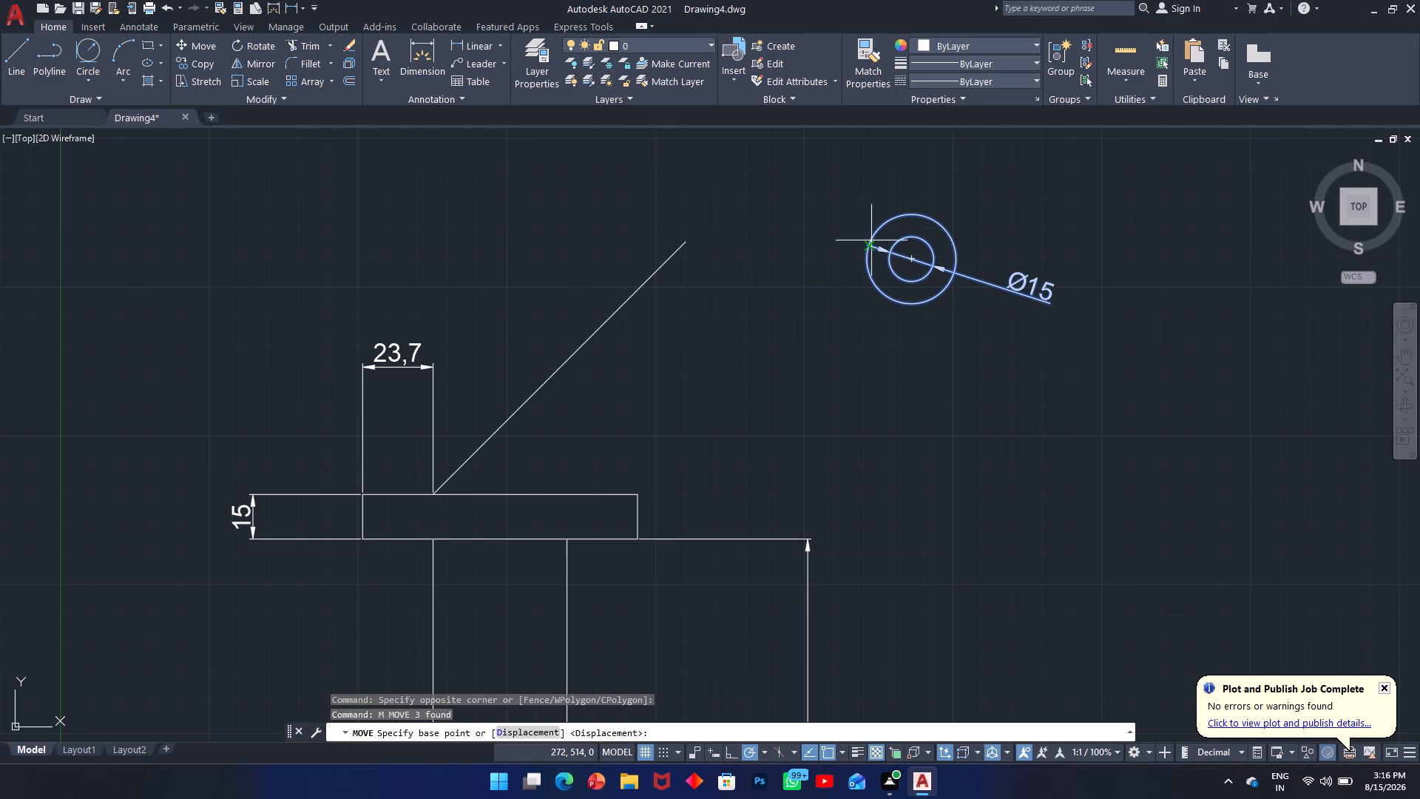
left_click(868, 246)
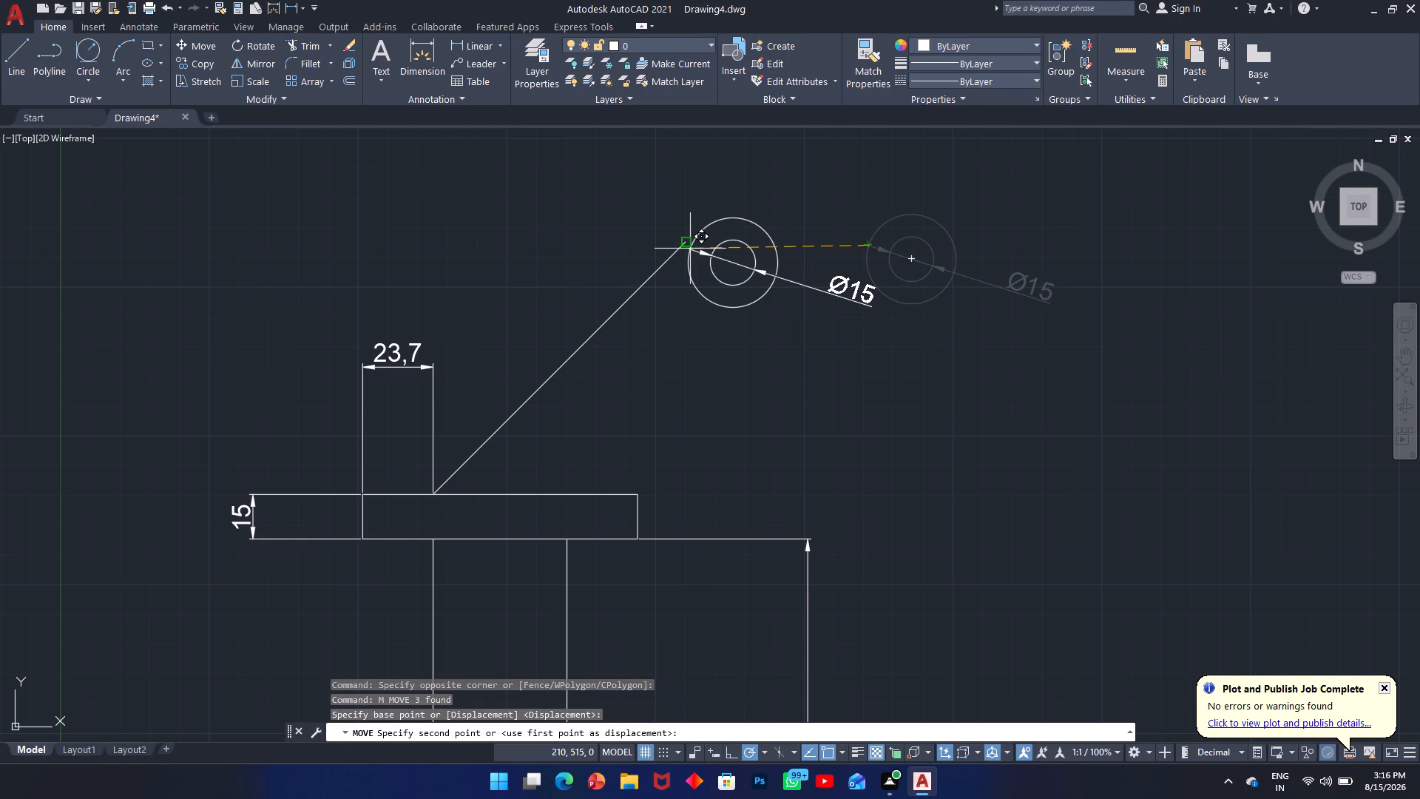
left_click(684, 246)
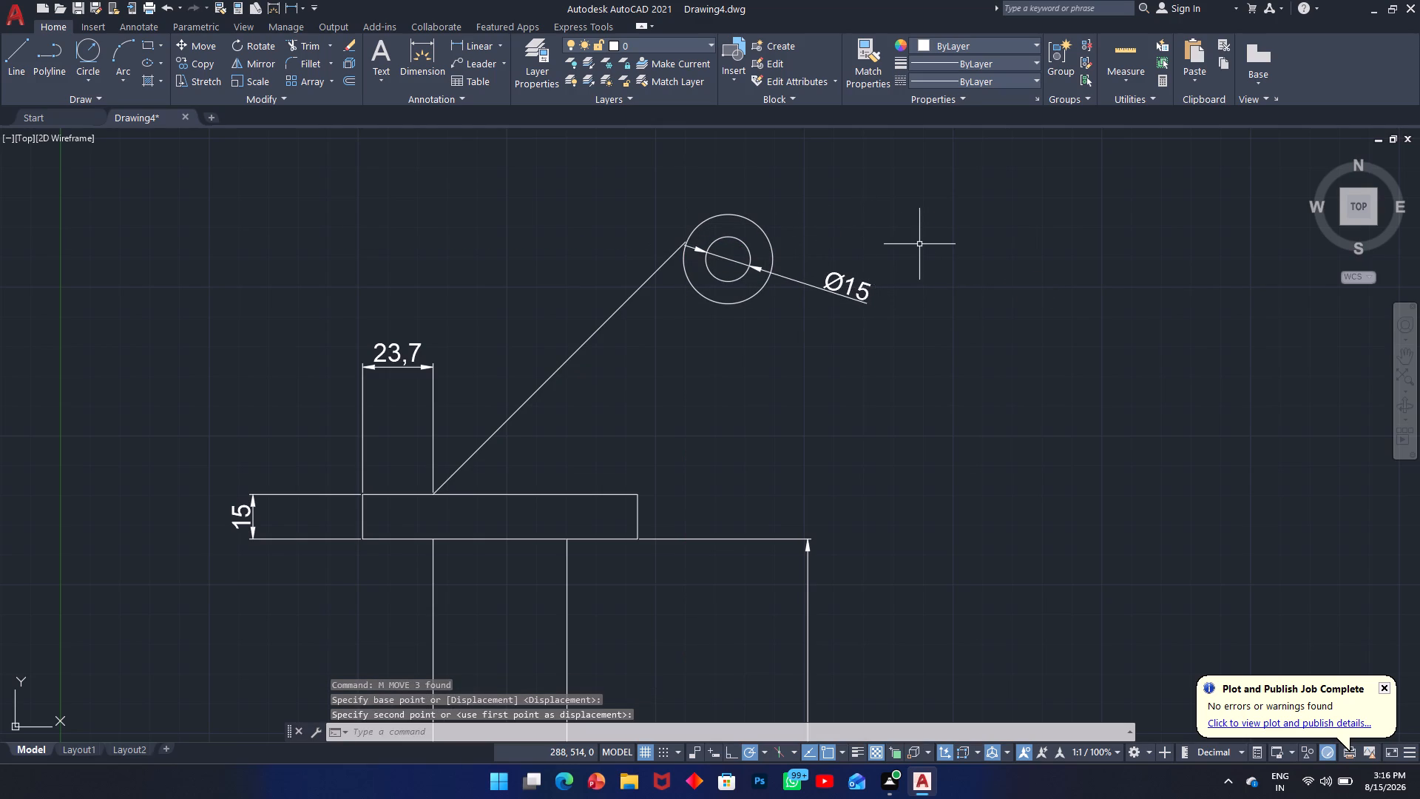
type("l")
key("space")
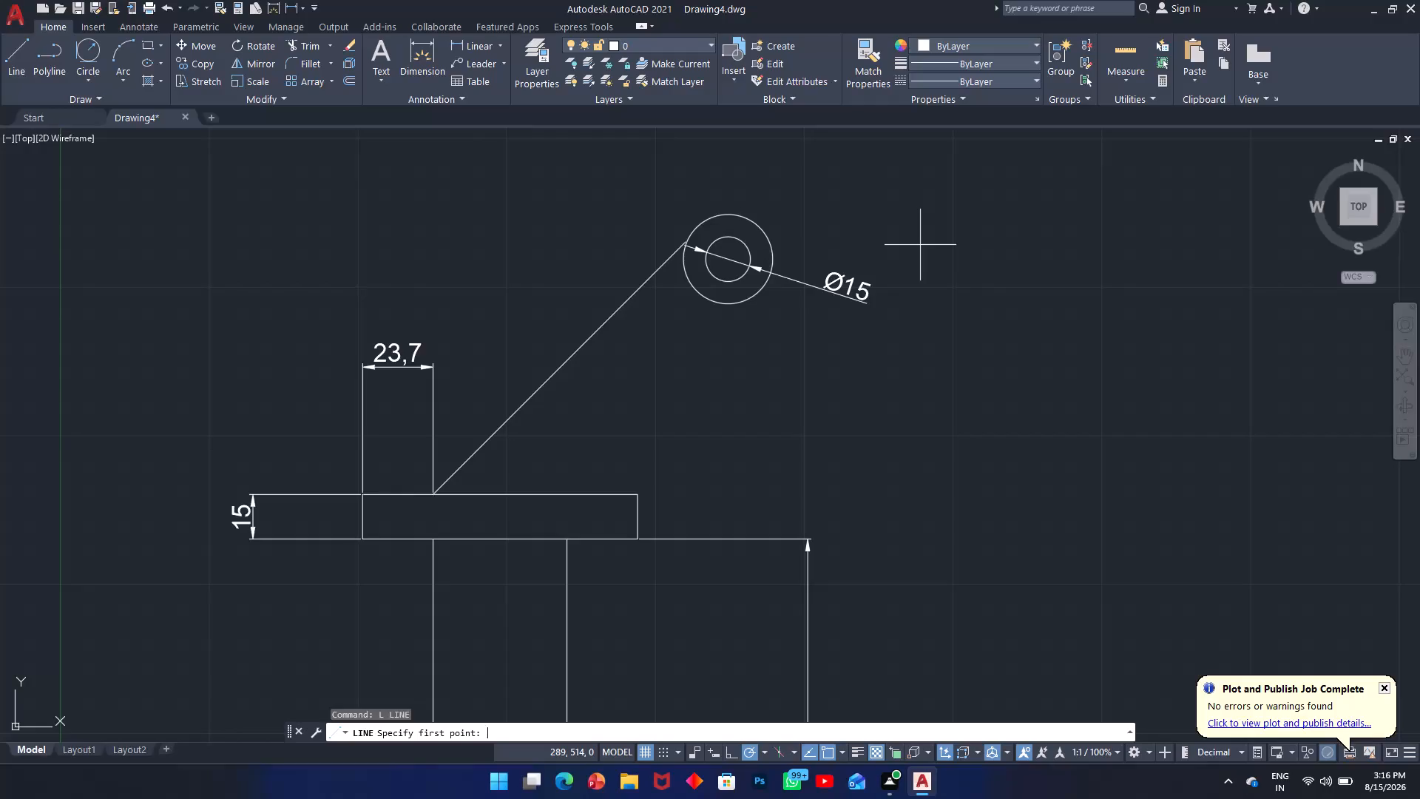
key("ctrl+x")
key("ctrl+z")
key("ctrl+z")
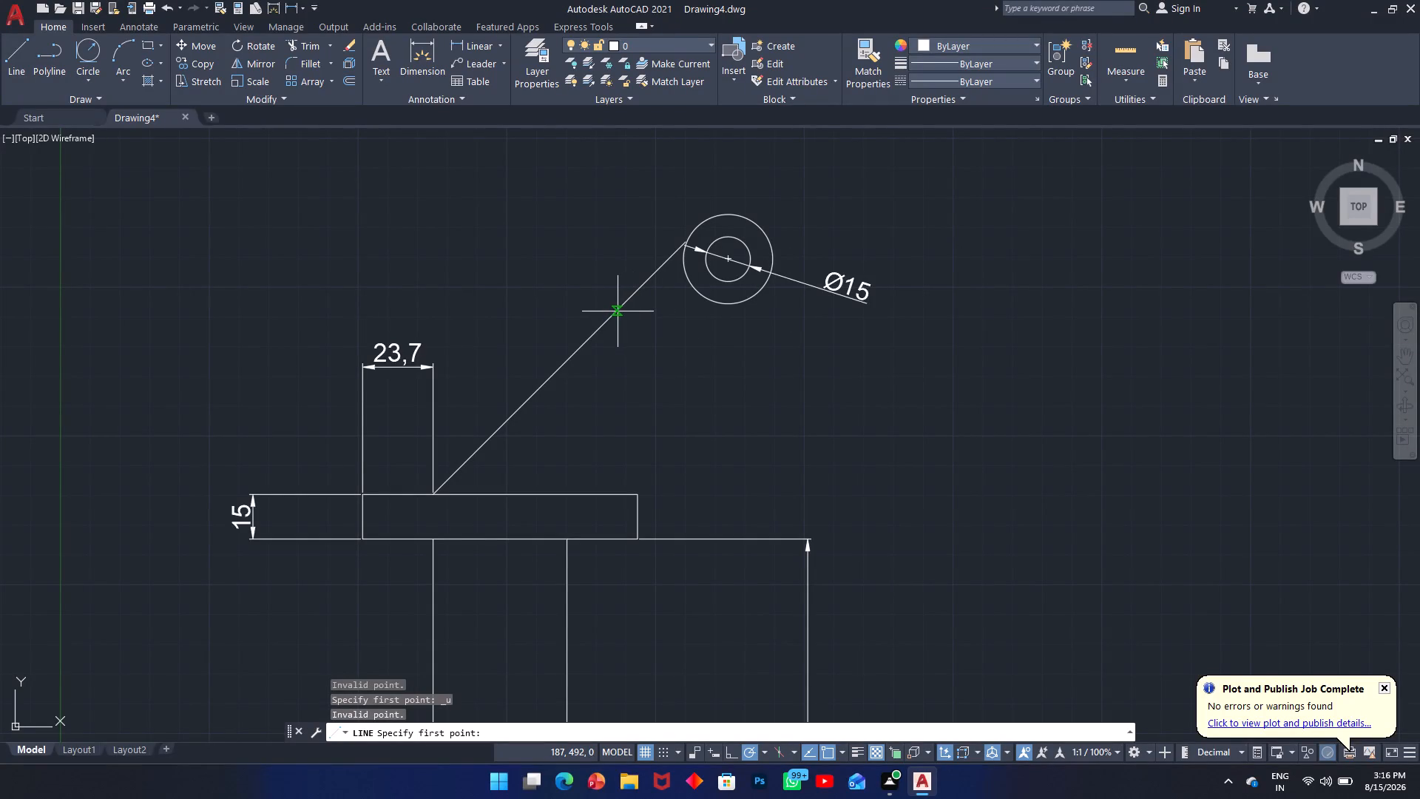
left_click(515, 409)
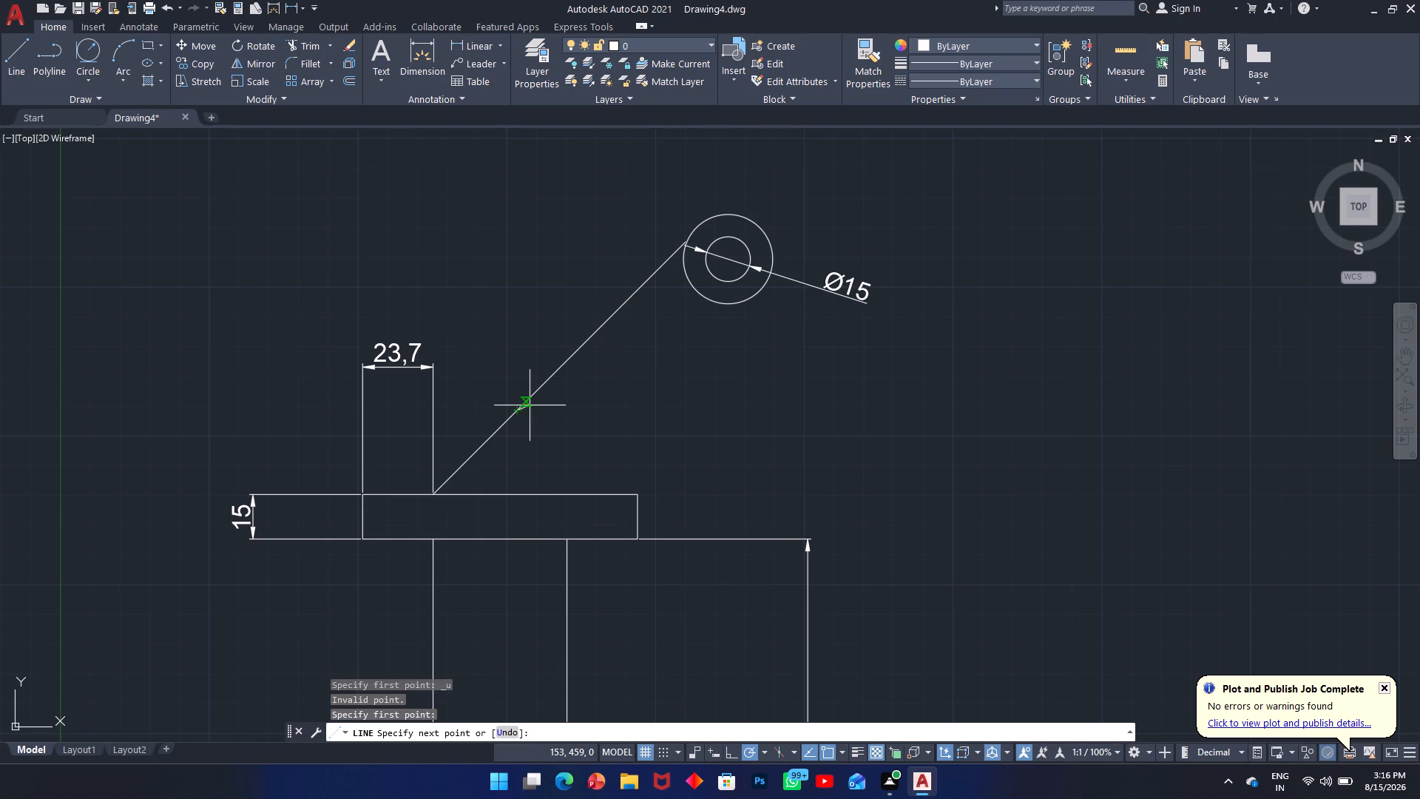
Erase the 45° line between the head's top edge and the two circles.
left_click_drag(628, 337, 597, 320)
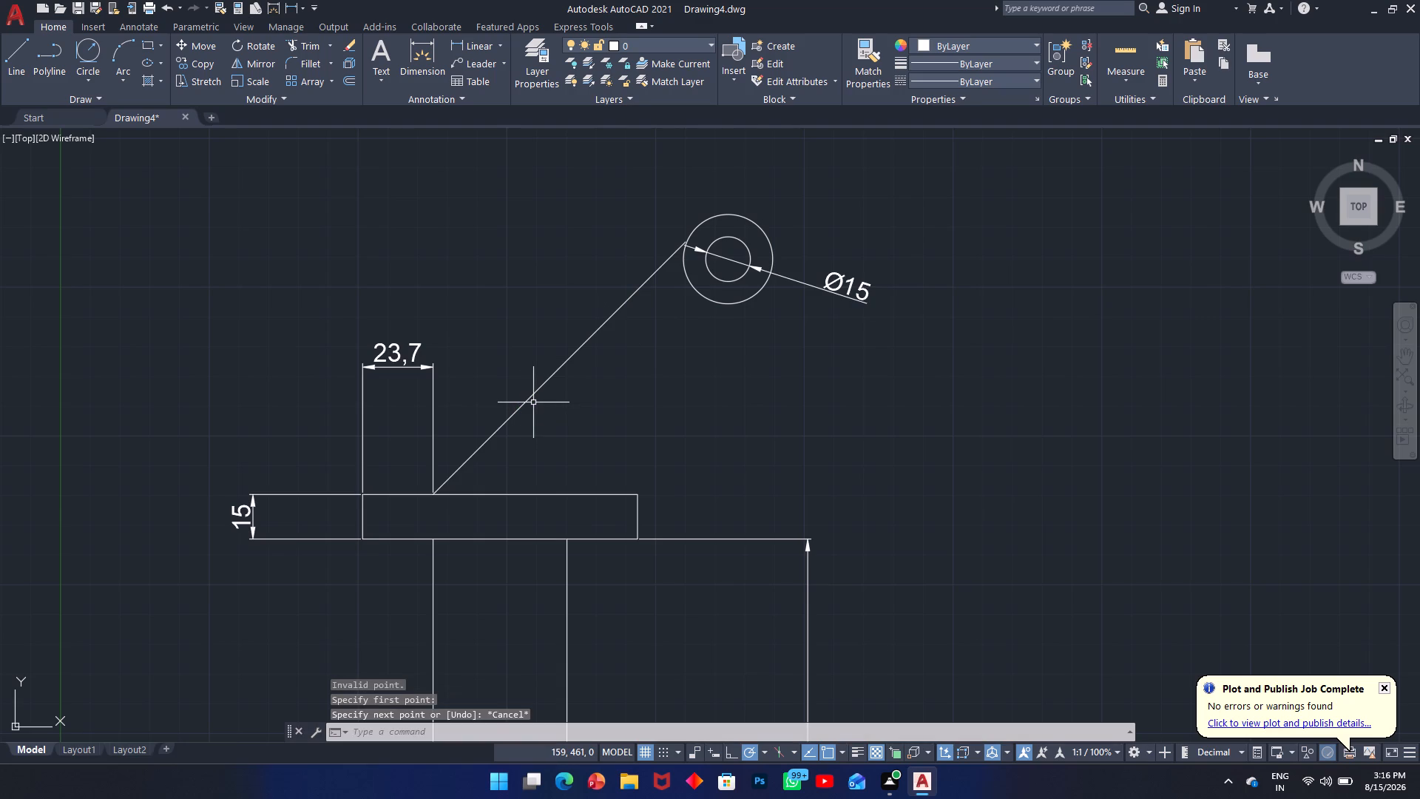
left_click(567, 290)
key("Delete")
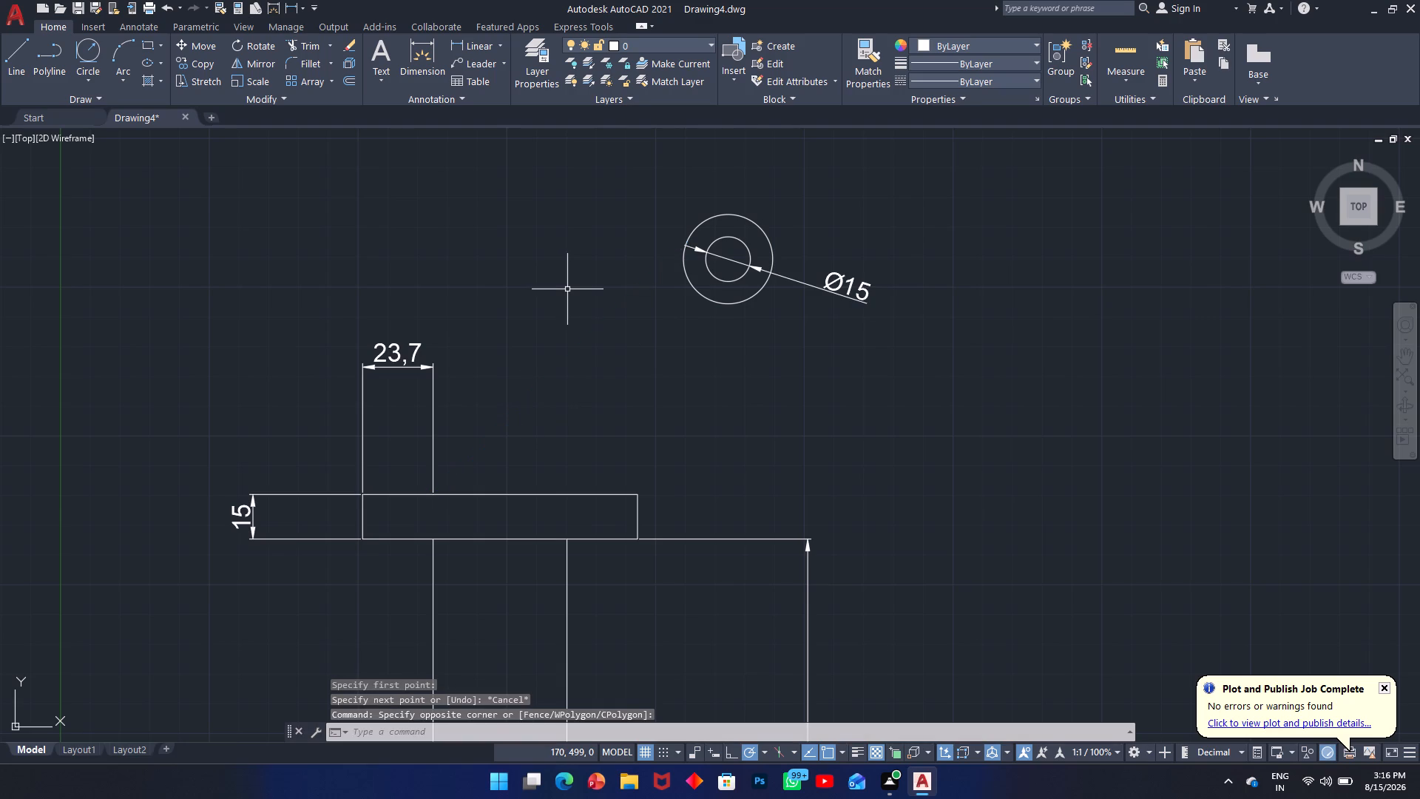
Draw a line from the 23,7 dimension's end on the head's top edge tangent to the outer circle's upper-left side.
type("L")
key("space")
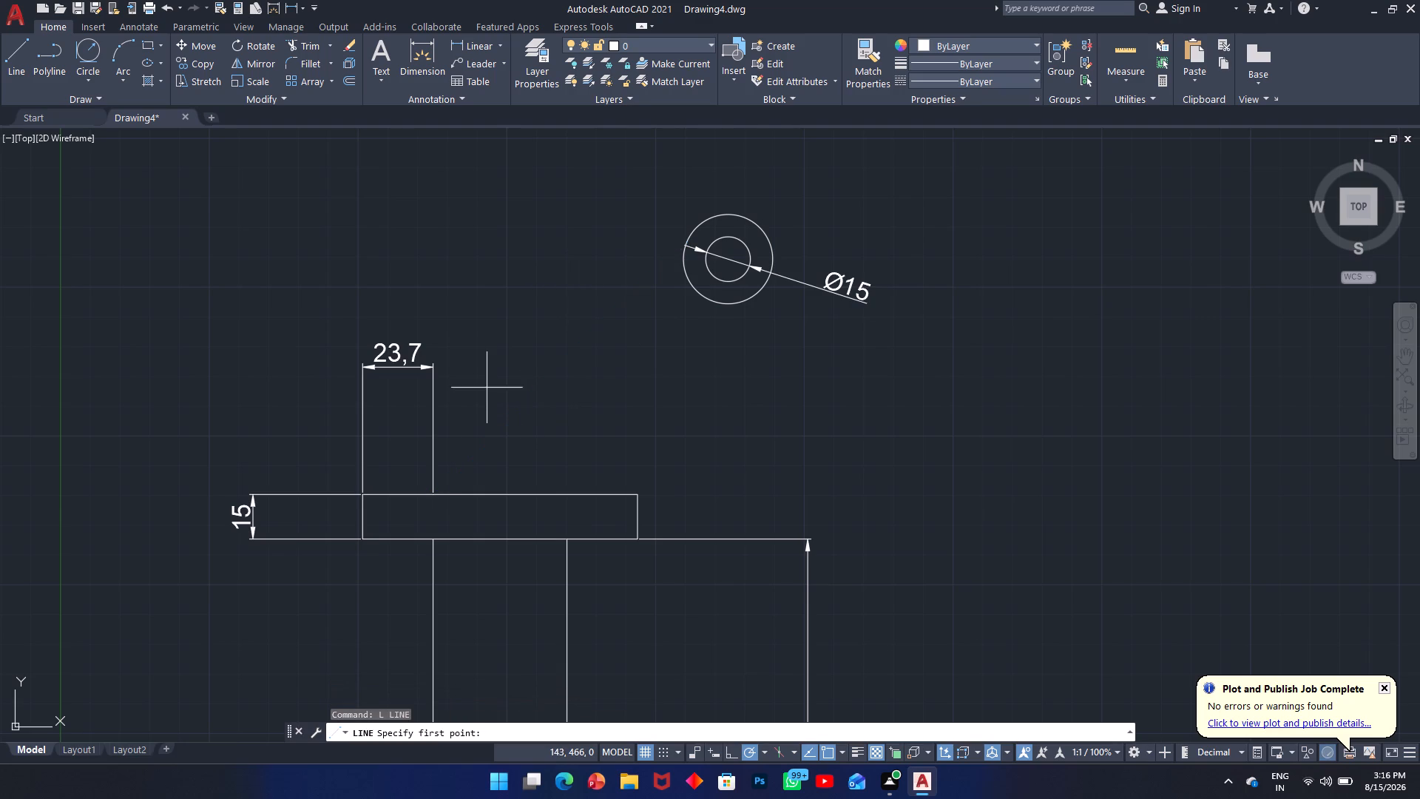
left_click(436, 495)
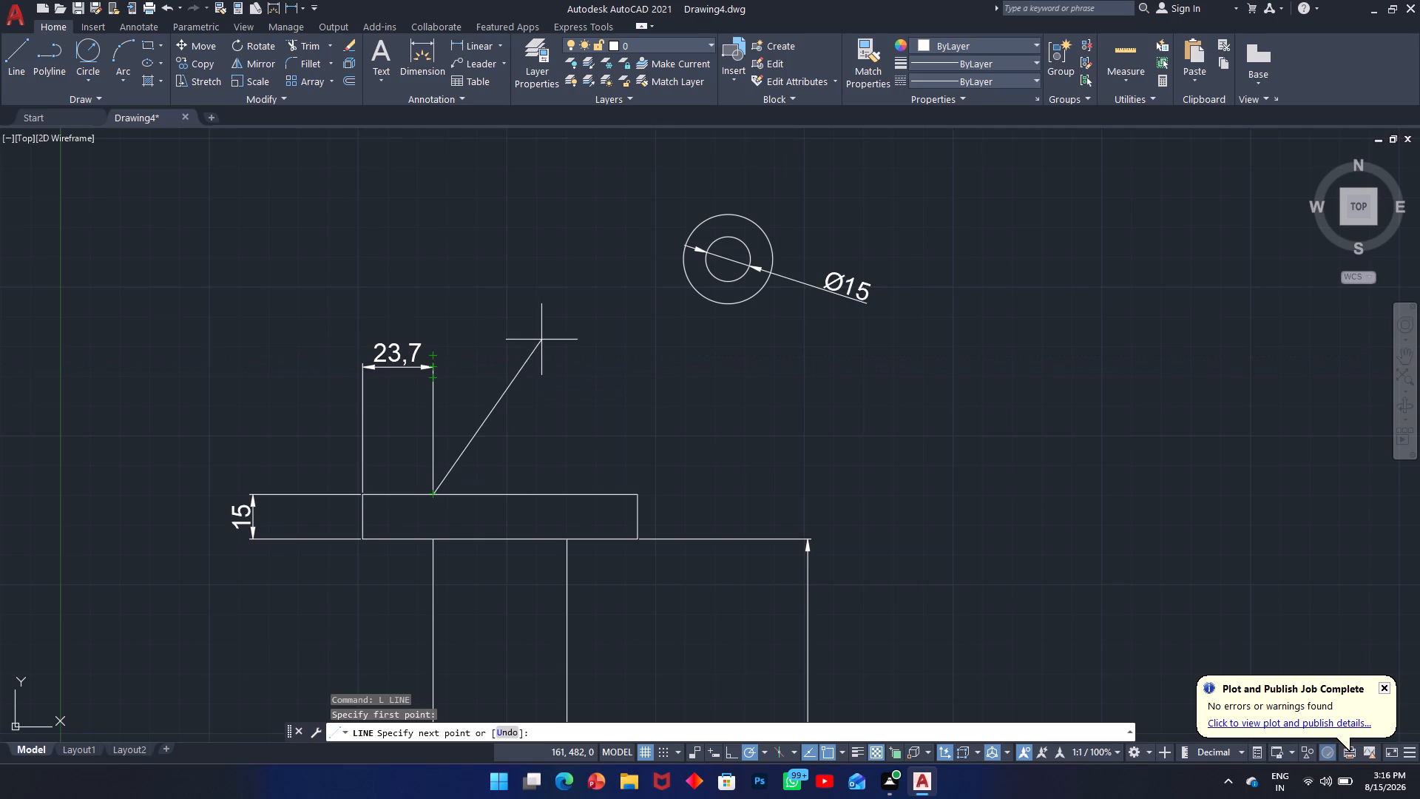
type("TAN")
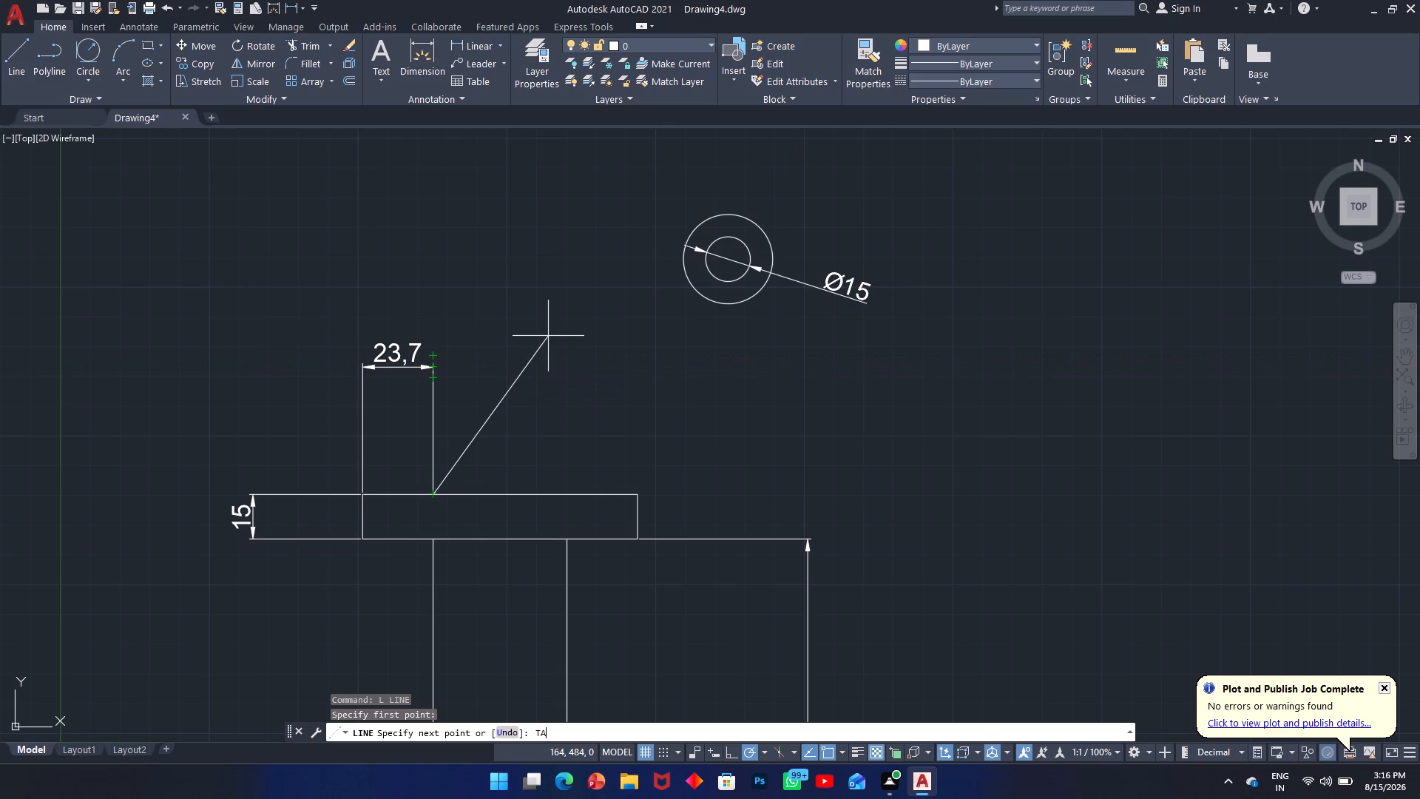
key("space")
left_click(694, 229)
key("Escape")
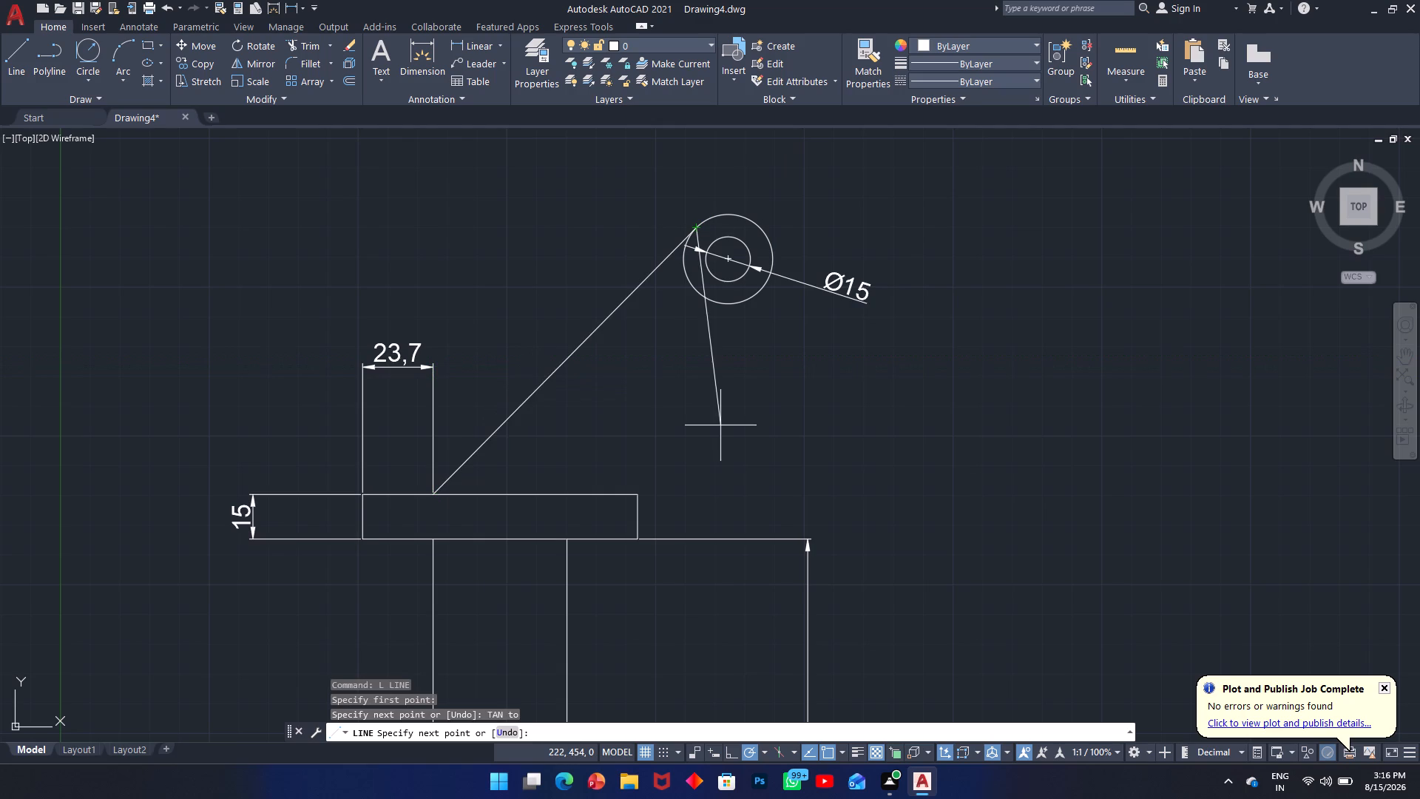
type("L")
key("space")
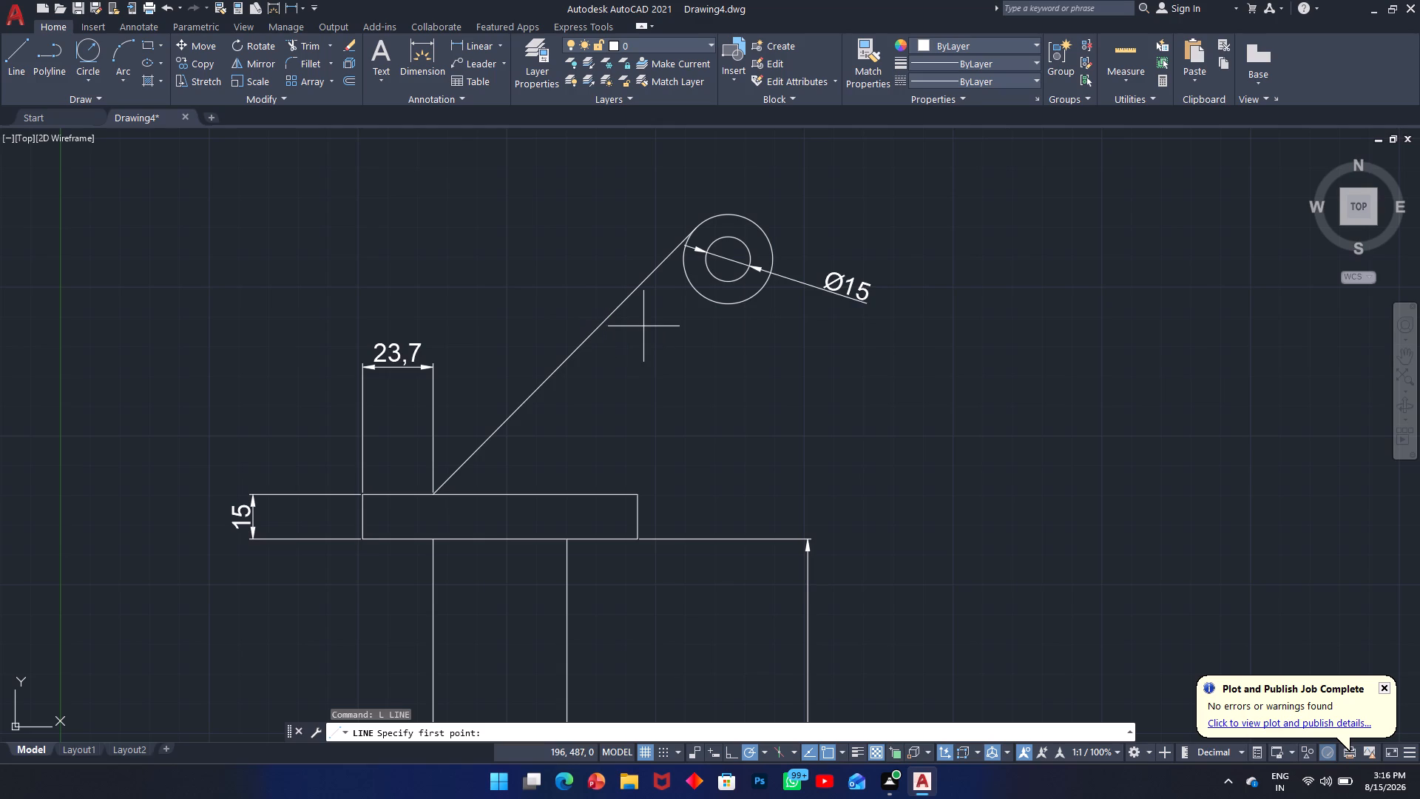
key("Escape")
Offset the tangent line by 30 toward the lower-right side of the outer circle.
left_click(592, 324)
left_click(593, 328)
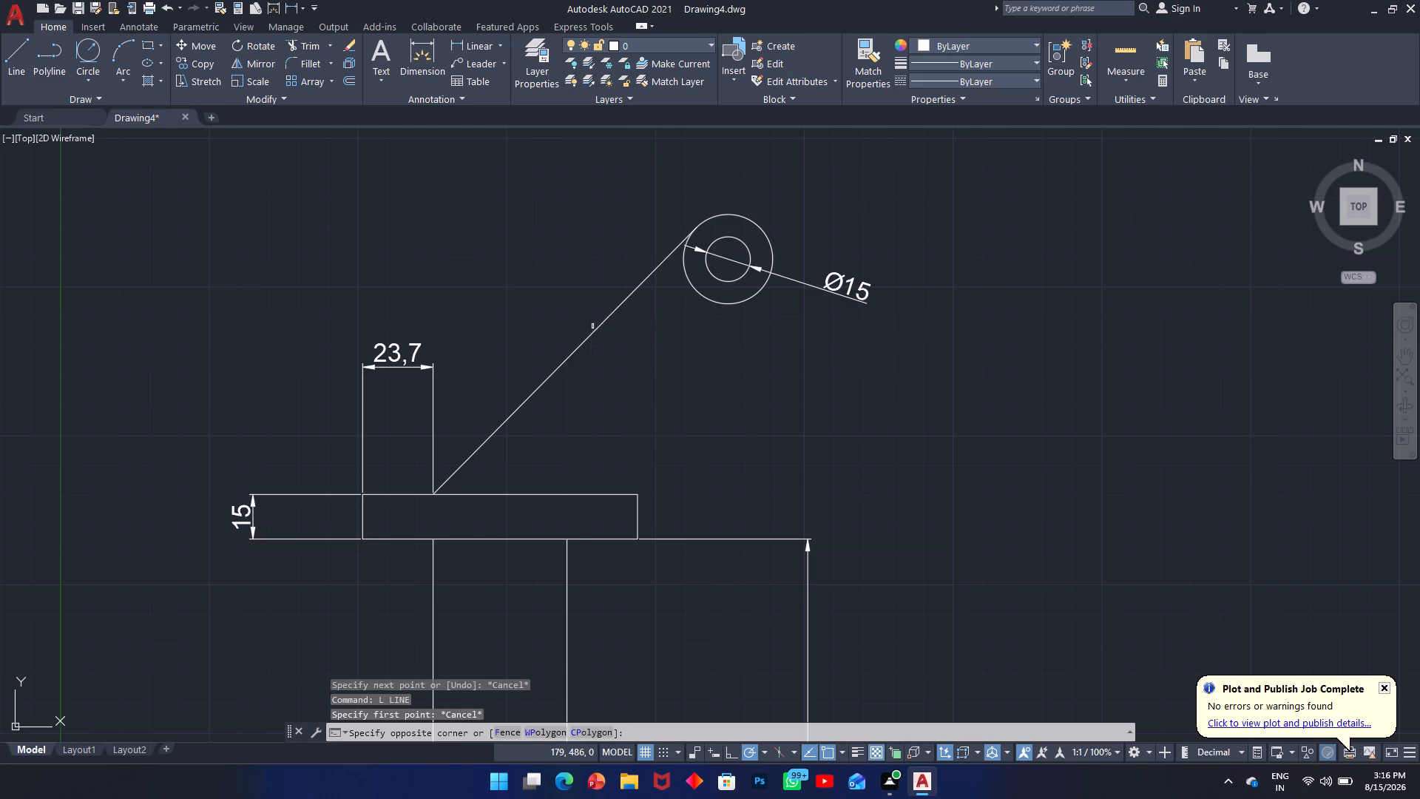
left_click(593, 336)
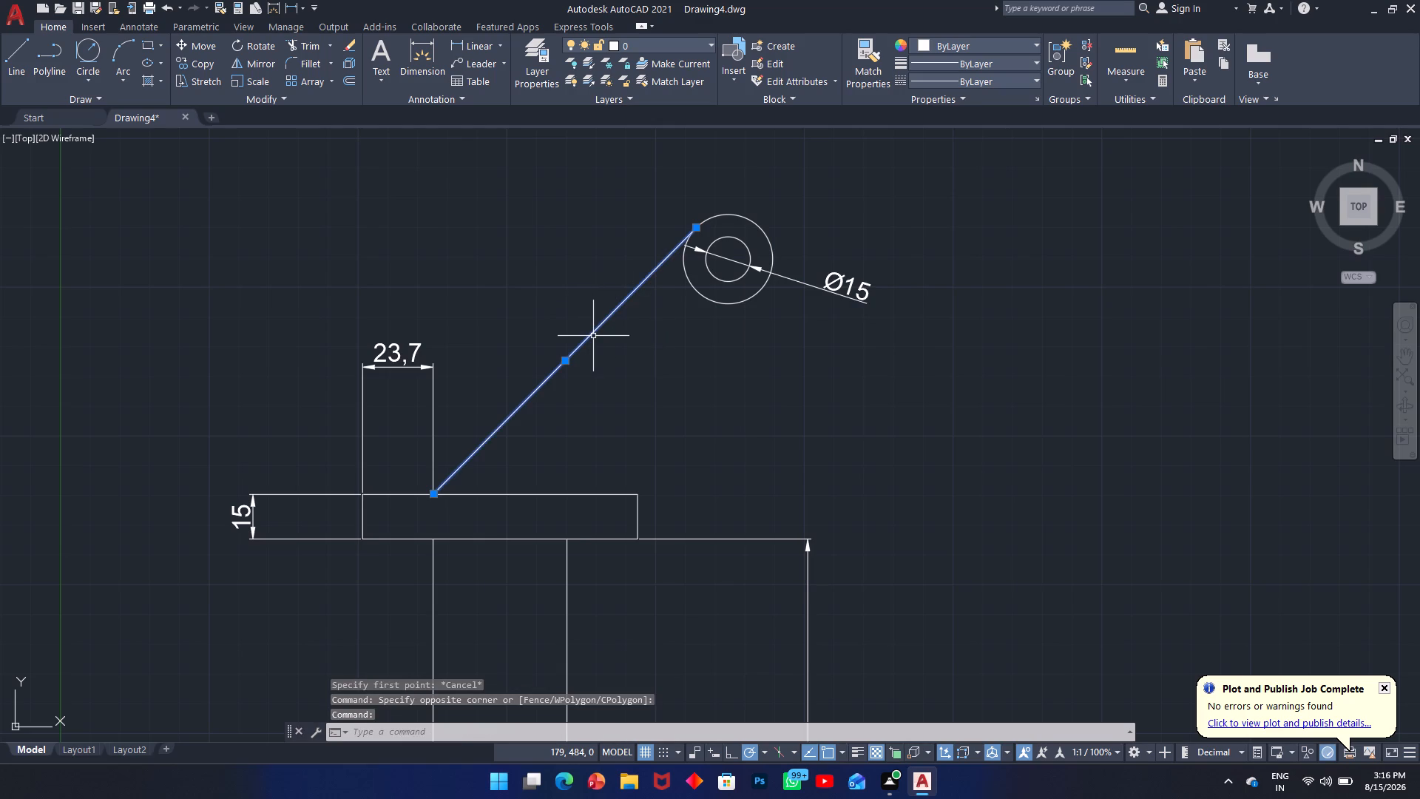
type("O")
key("space")
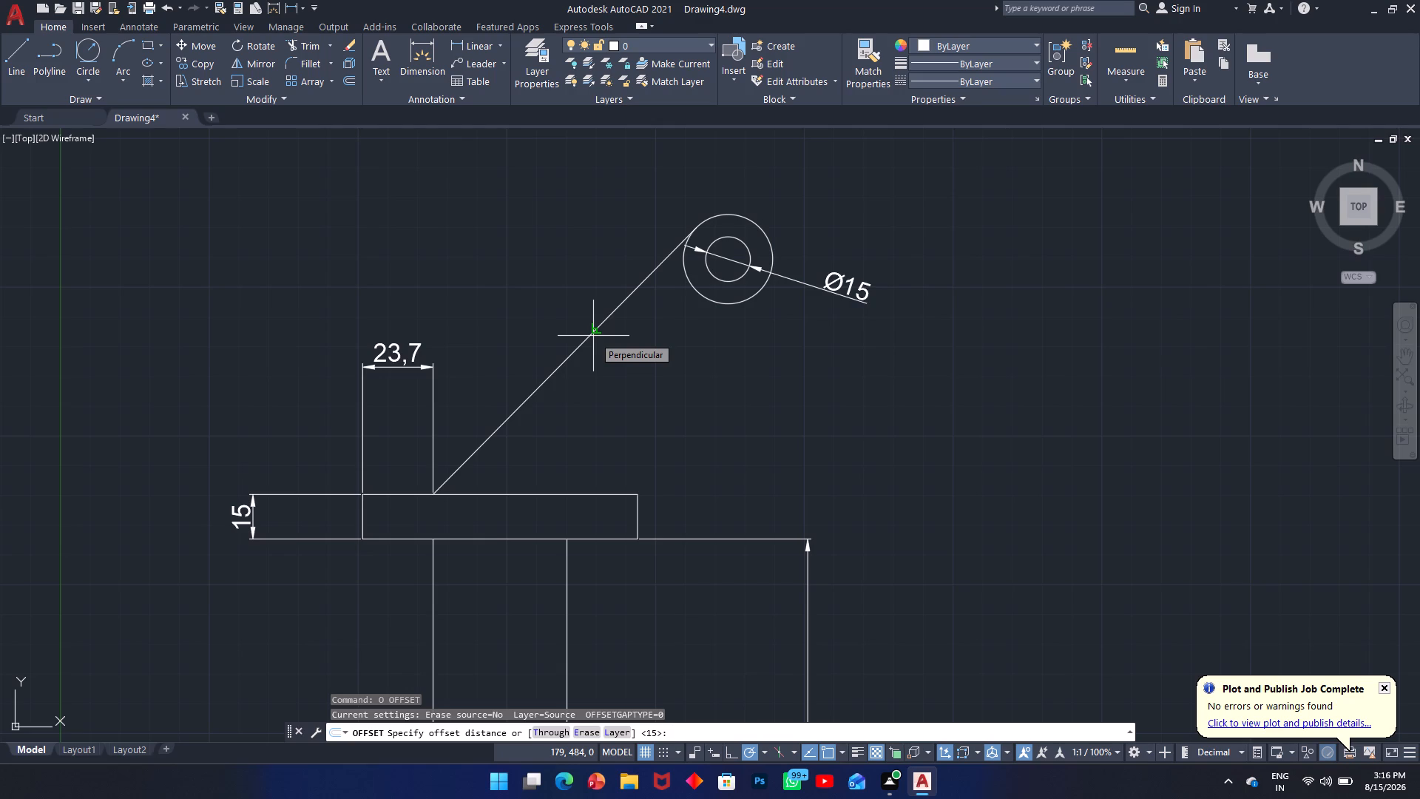
type("30")
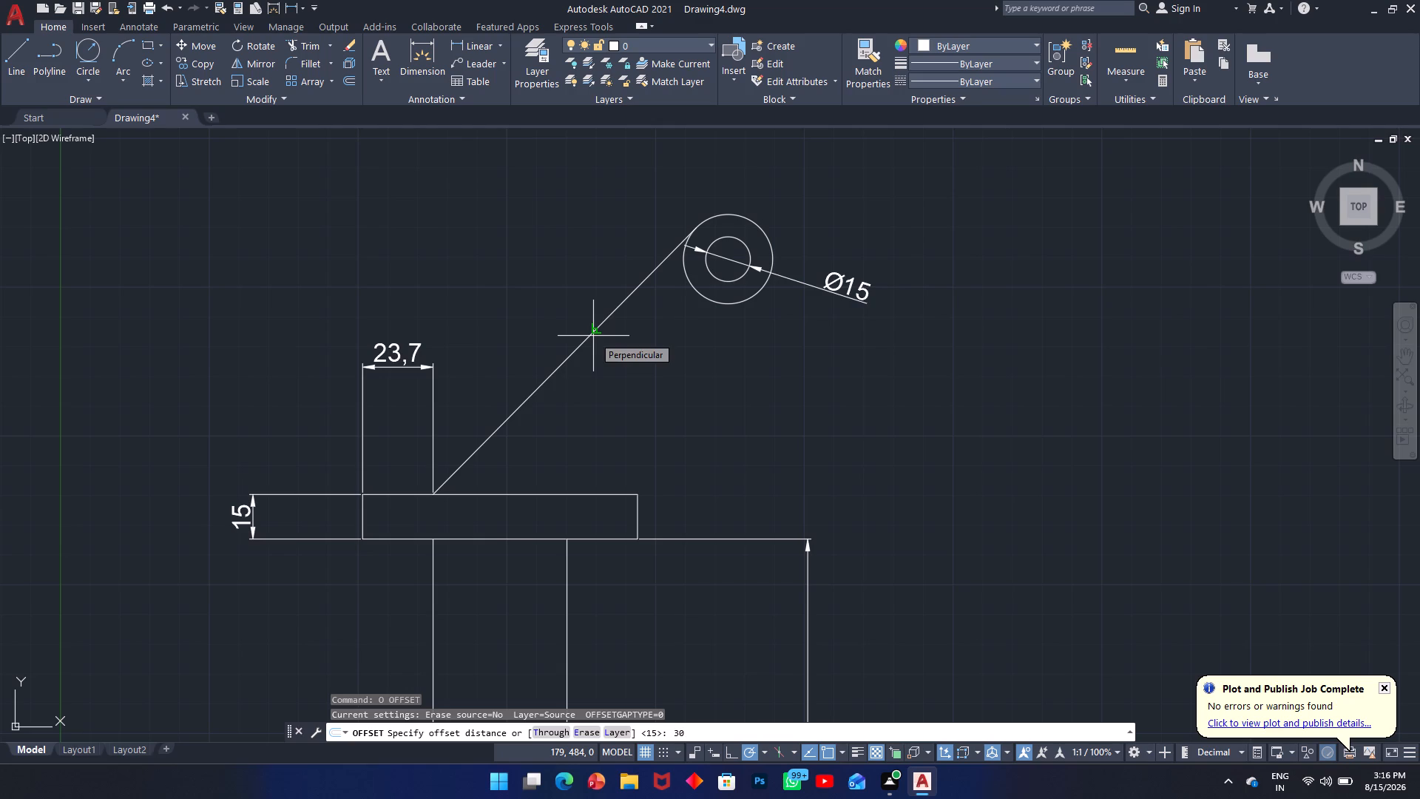
key("Return")
left_click(593, 336)
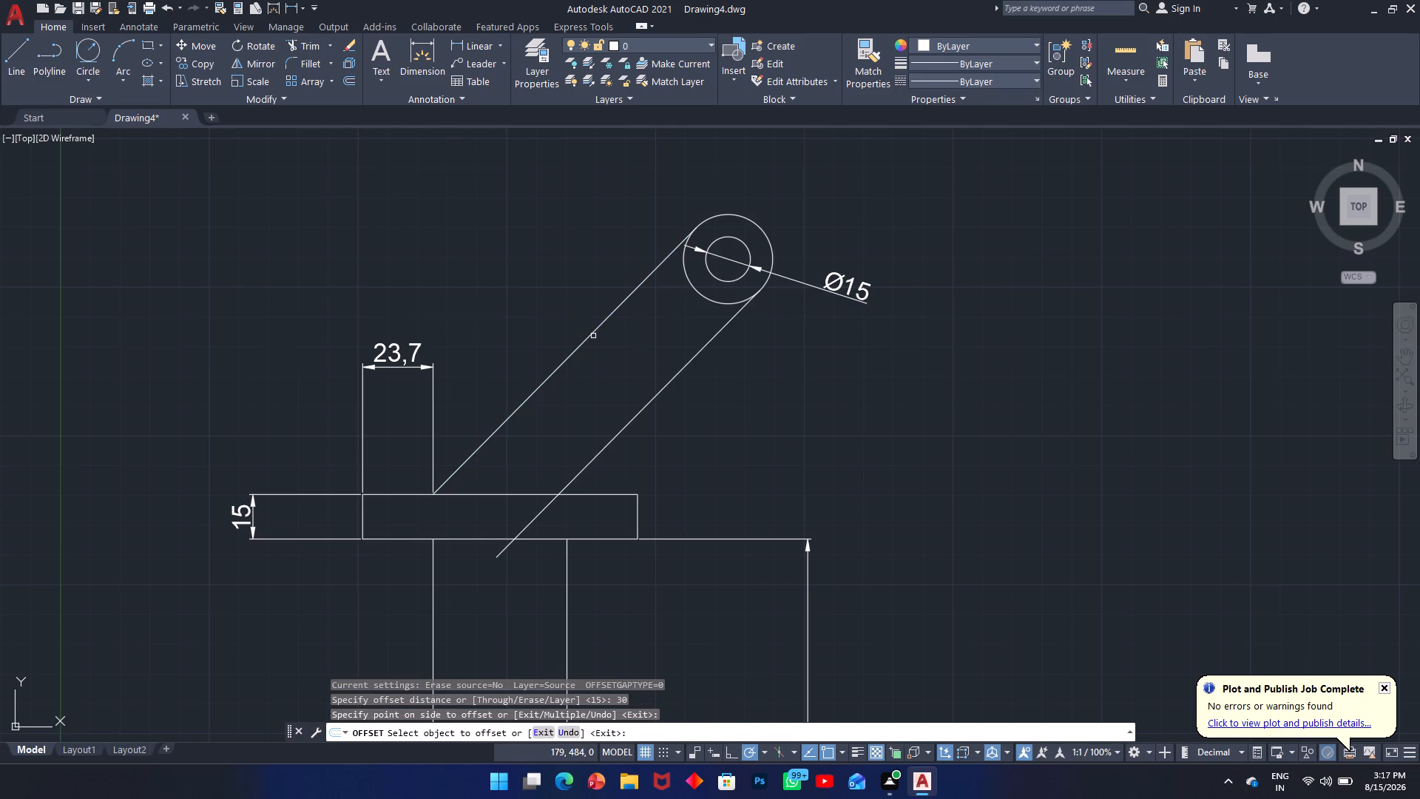
Examine where the offset line meets the outer circle and how it crosses the head and stem.
scroll(734, 305, "up", 6)
scroll(760, 289, "down", 2)
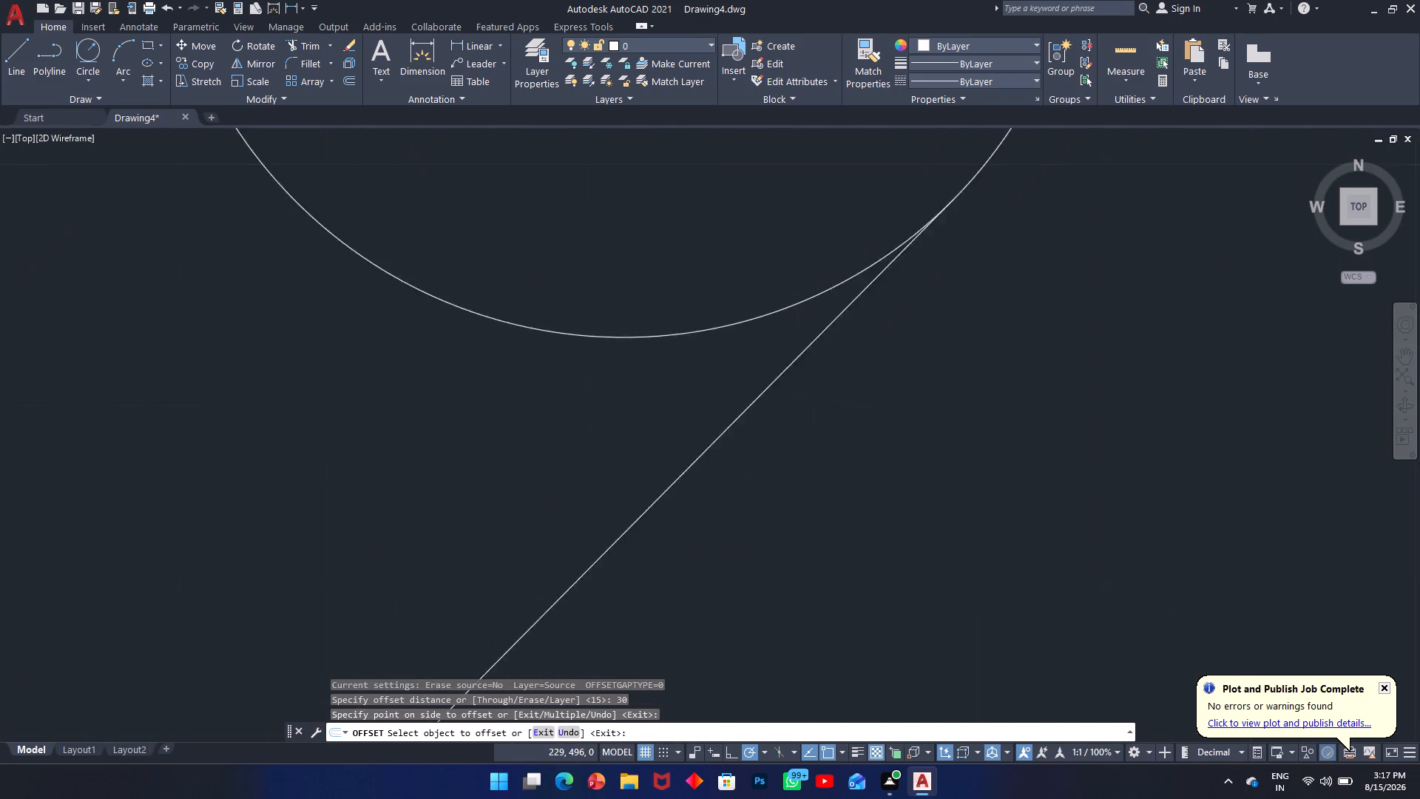
scroll(761, 289, "down", 2)
scroll(511, 207, "down", 2)
scroll(528, 152, "up", 1)
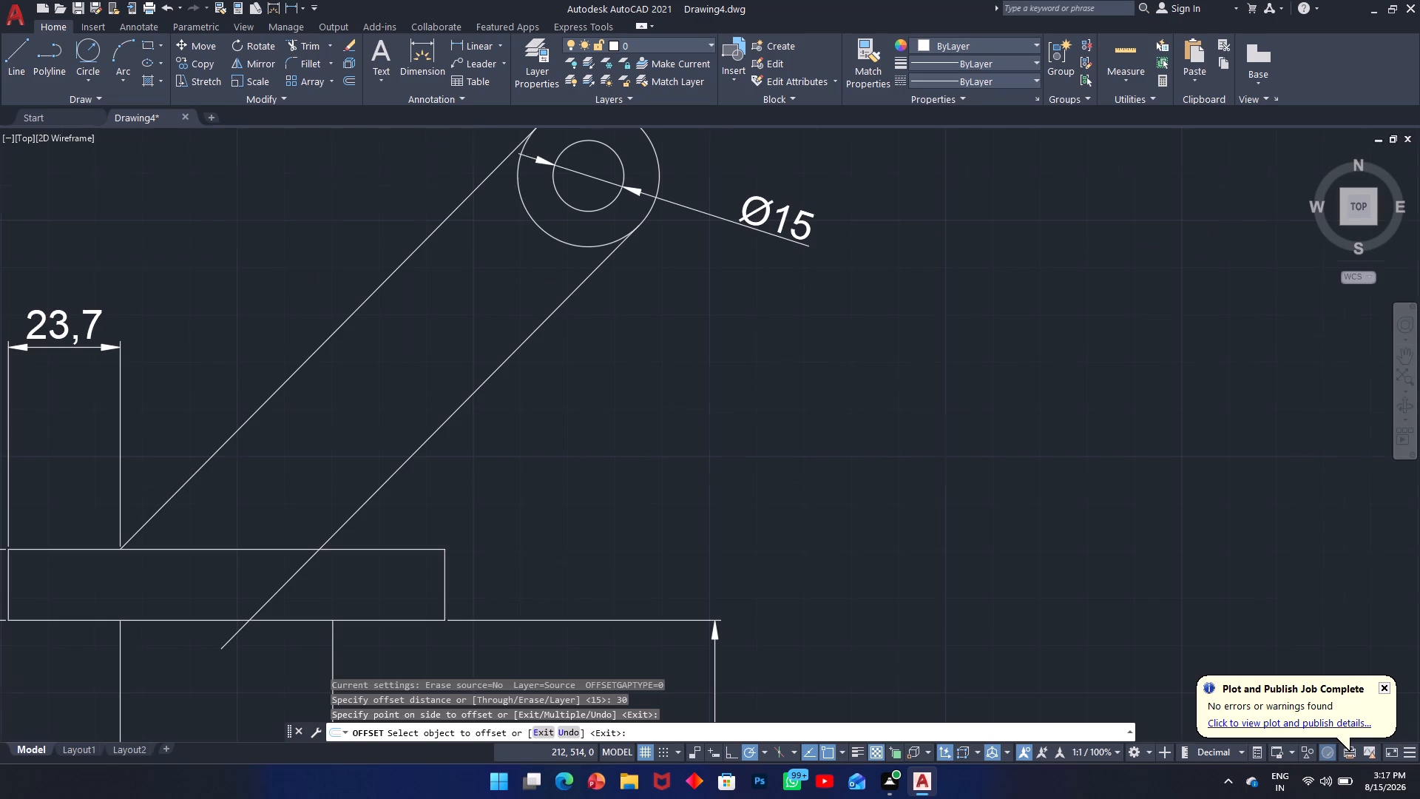
scroll(528, 152, "up", 1)
scroll(528, 152, "down", 5)
scroll(515, 234, "up", 2)
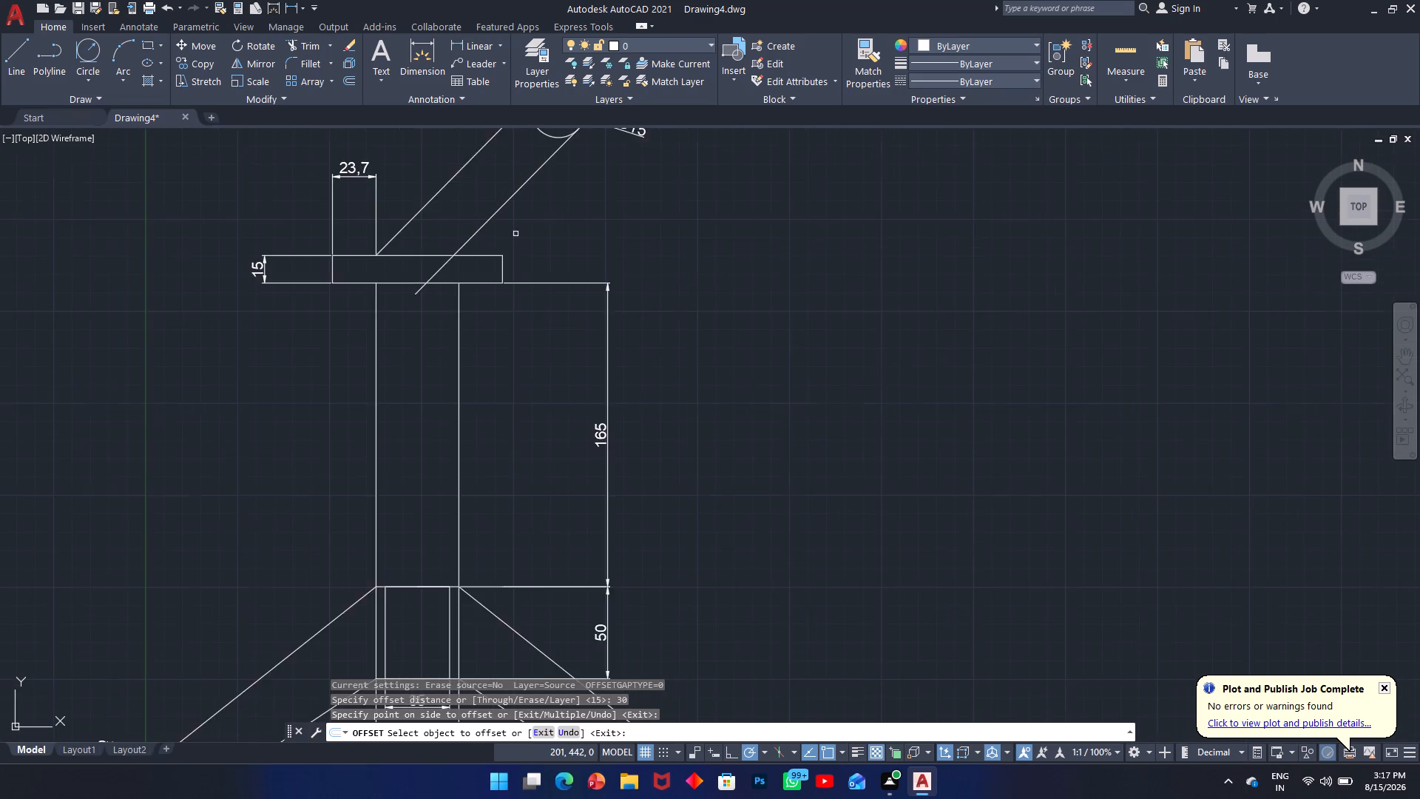
scroll(443, 254, "up", 1)
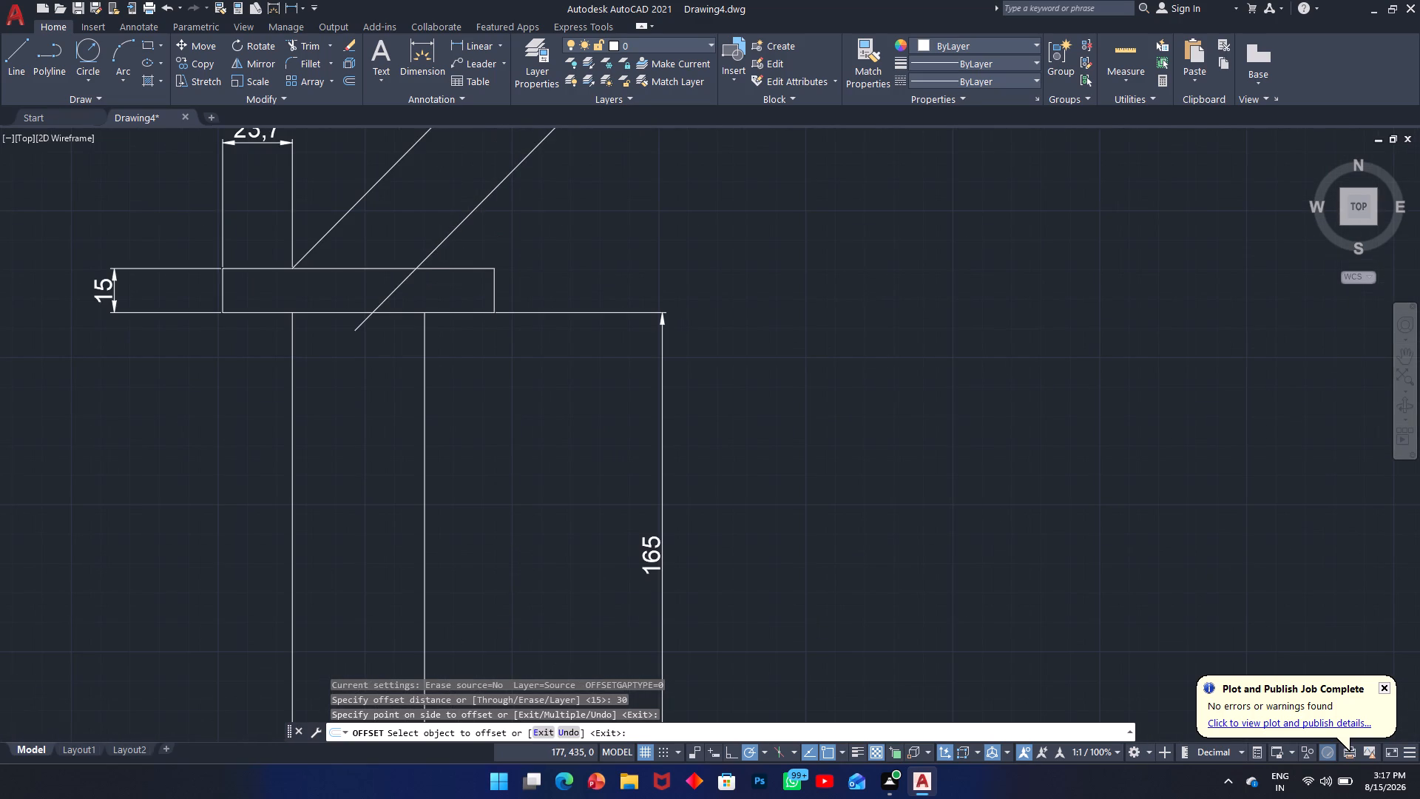
scroll(443, 254, "up", 1)
scroll(443, 254, "down", 2)
scroll(514, 192, "down", 3)
middle_click_drag(523, 206, 569, 375)
scroll(532, 341, "up", 1)
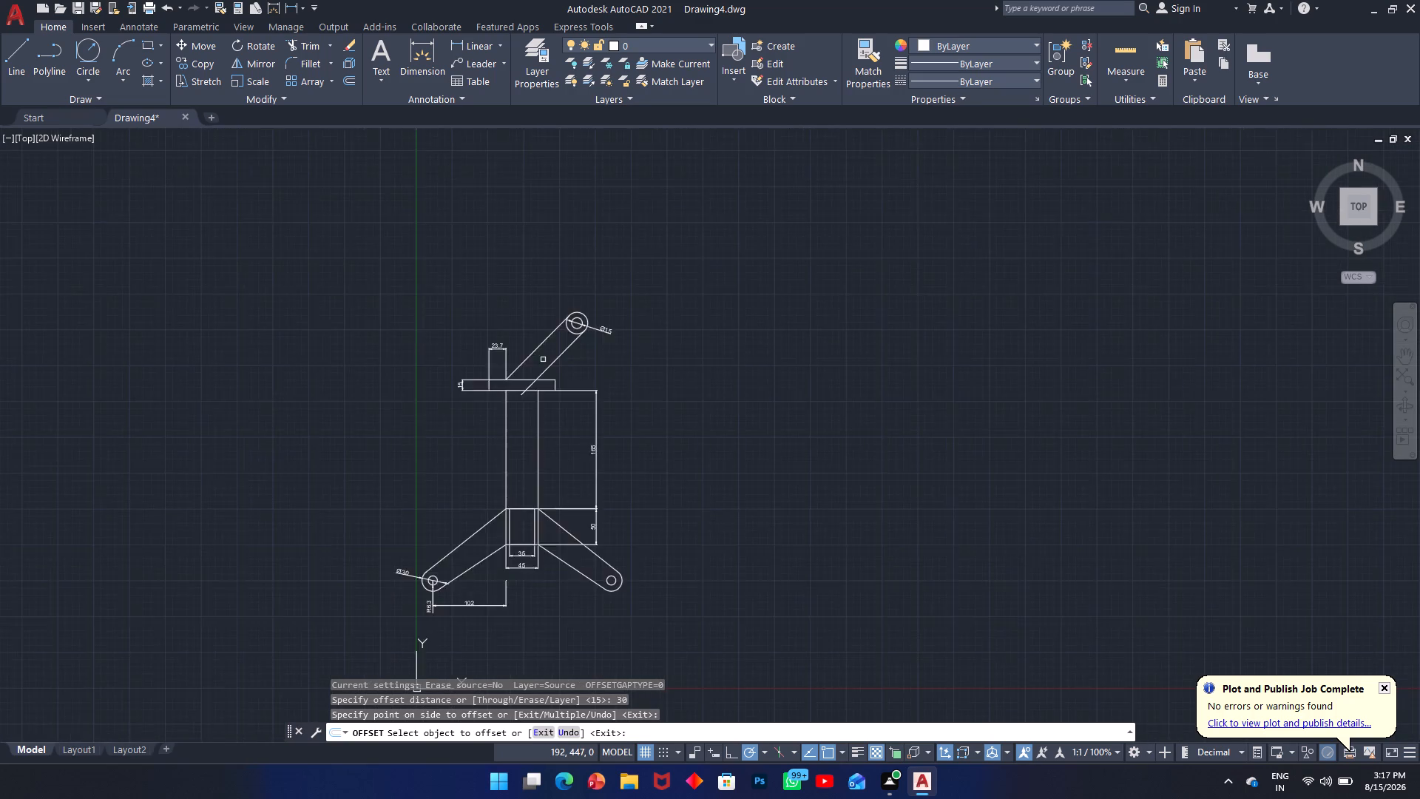
scroll(541, 358, "up", 1)
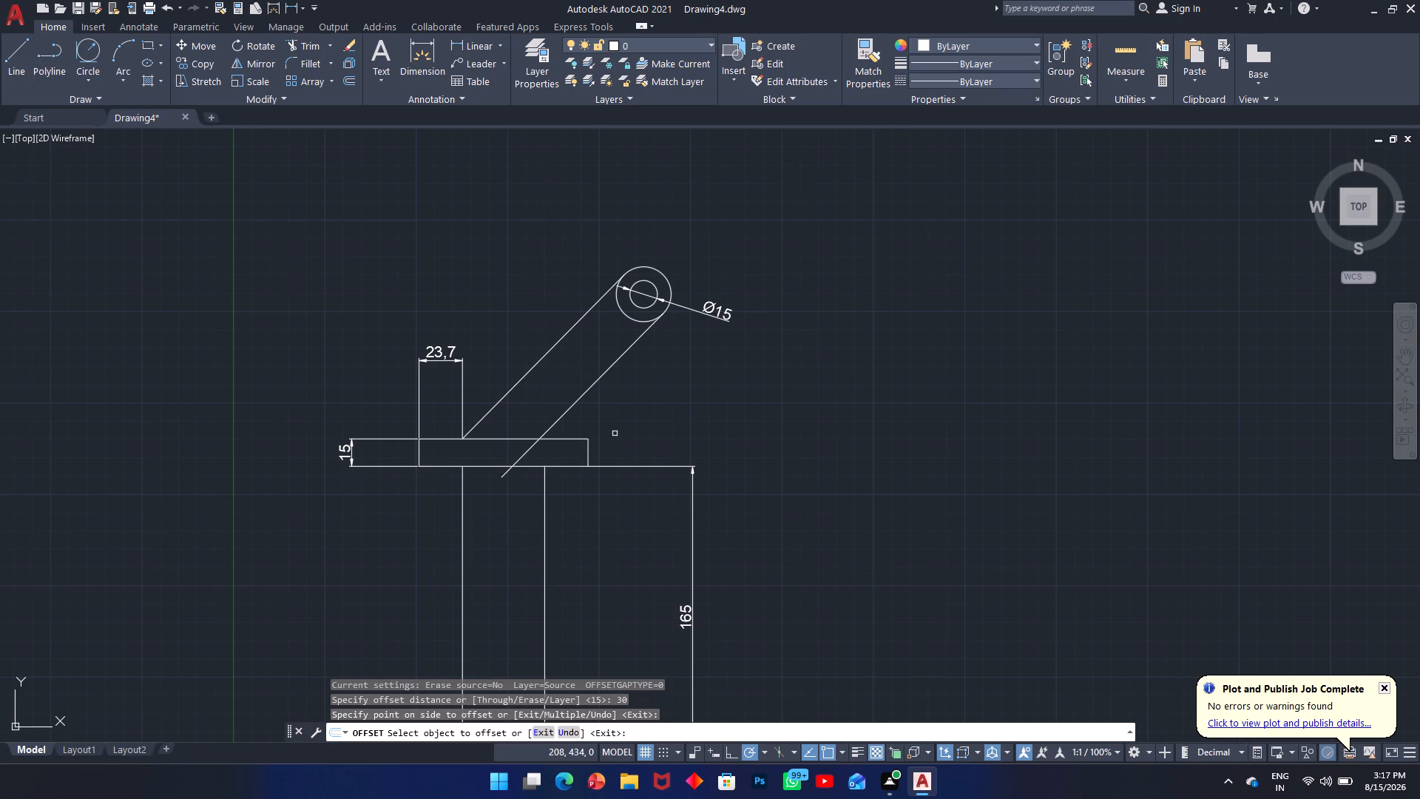
Erase the offset line on the lower-right side of the outer circle.
left_click(603, 379)
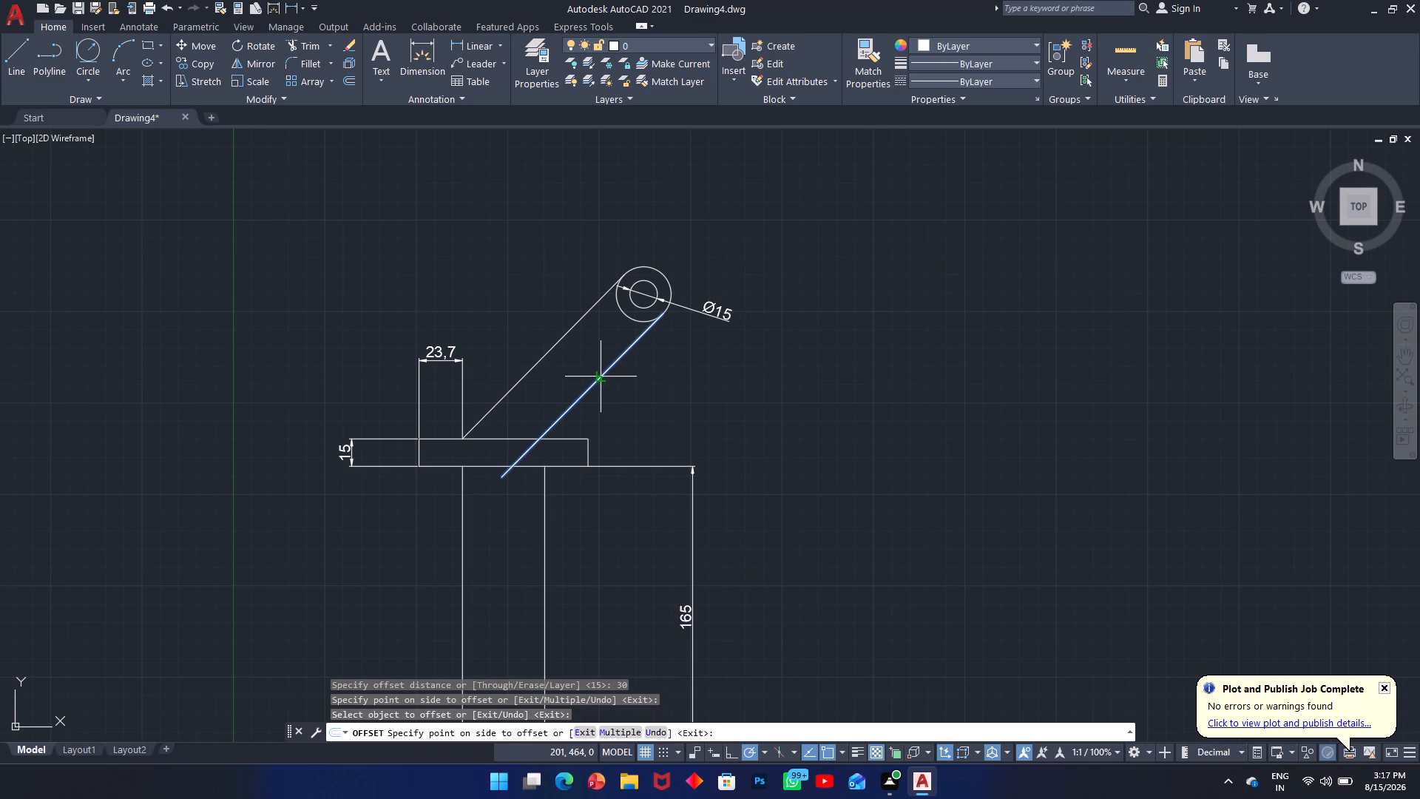
key("Delete")
key("Delete")
key("Delete")
key("Escape")
key("Delete")
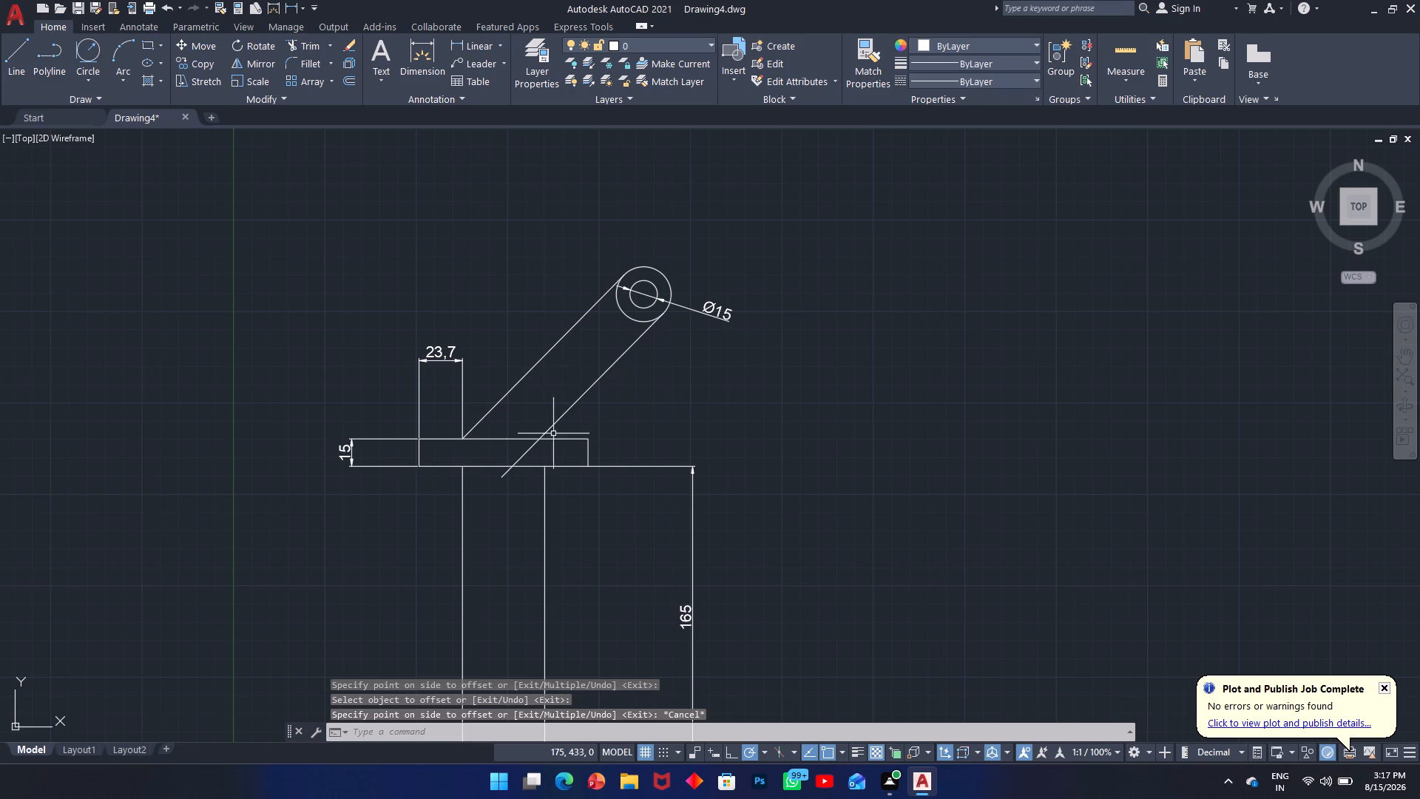
left_click(600, 405)
left_click(578, 384)
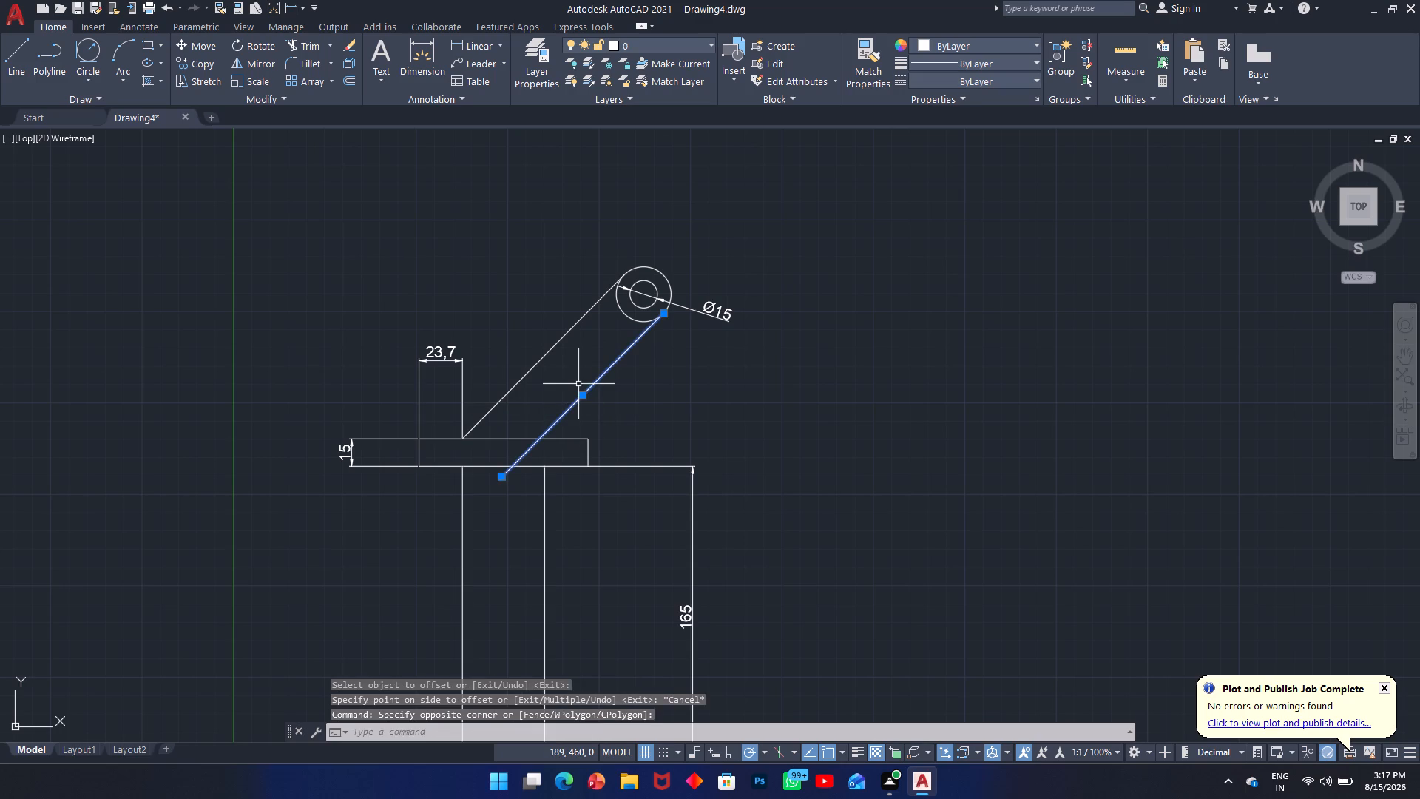
key("Delete")
Draw a 30-long horizontal line along the head's top edge, starting at the 23,7 dimension's end and running toward the head's right corner.
type("L")
key("space")
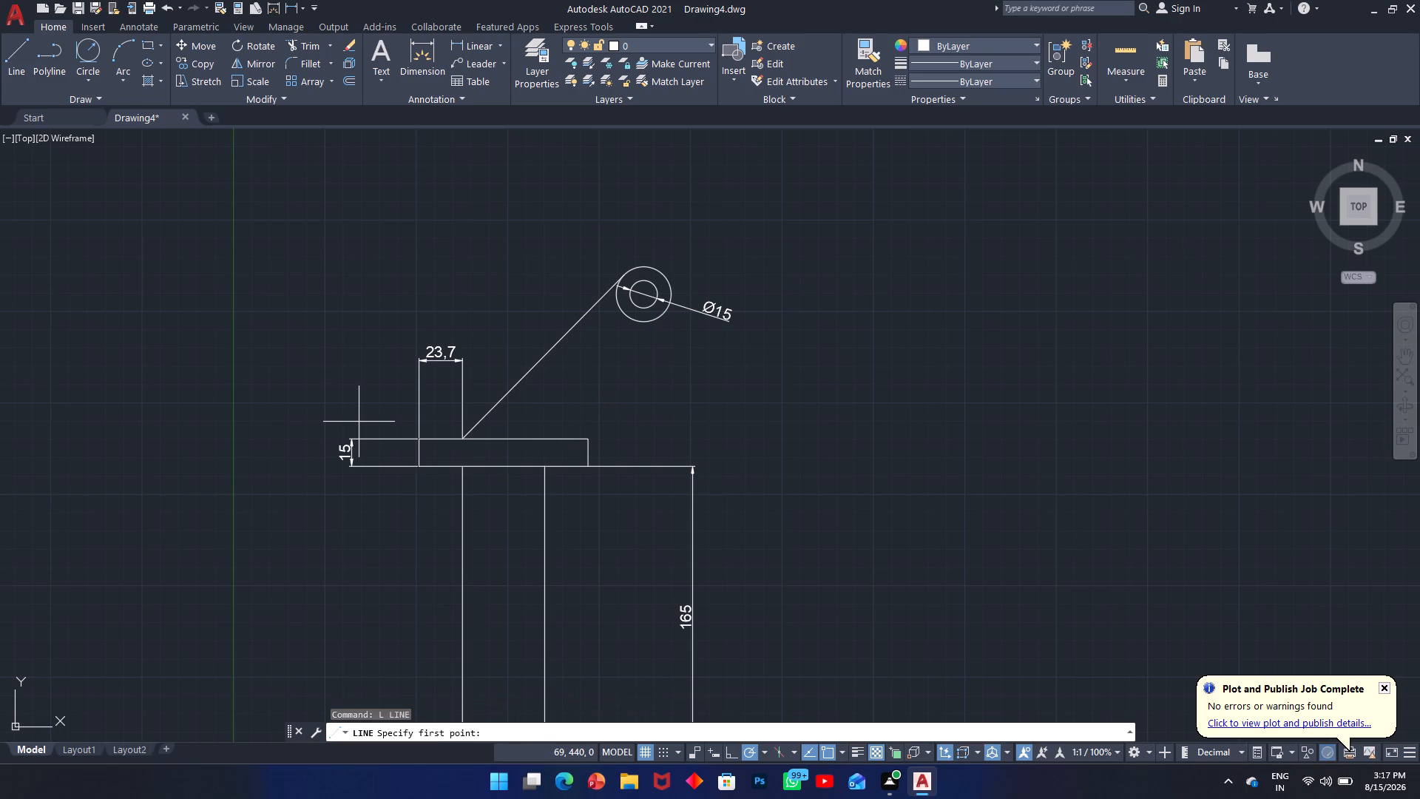
left_click(464, 438)
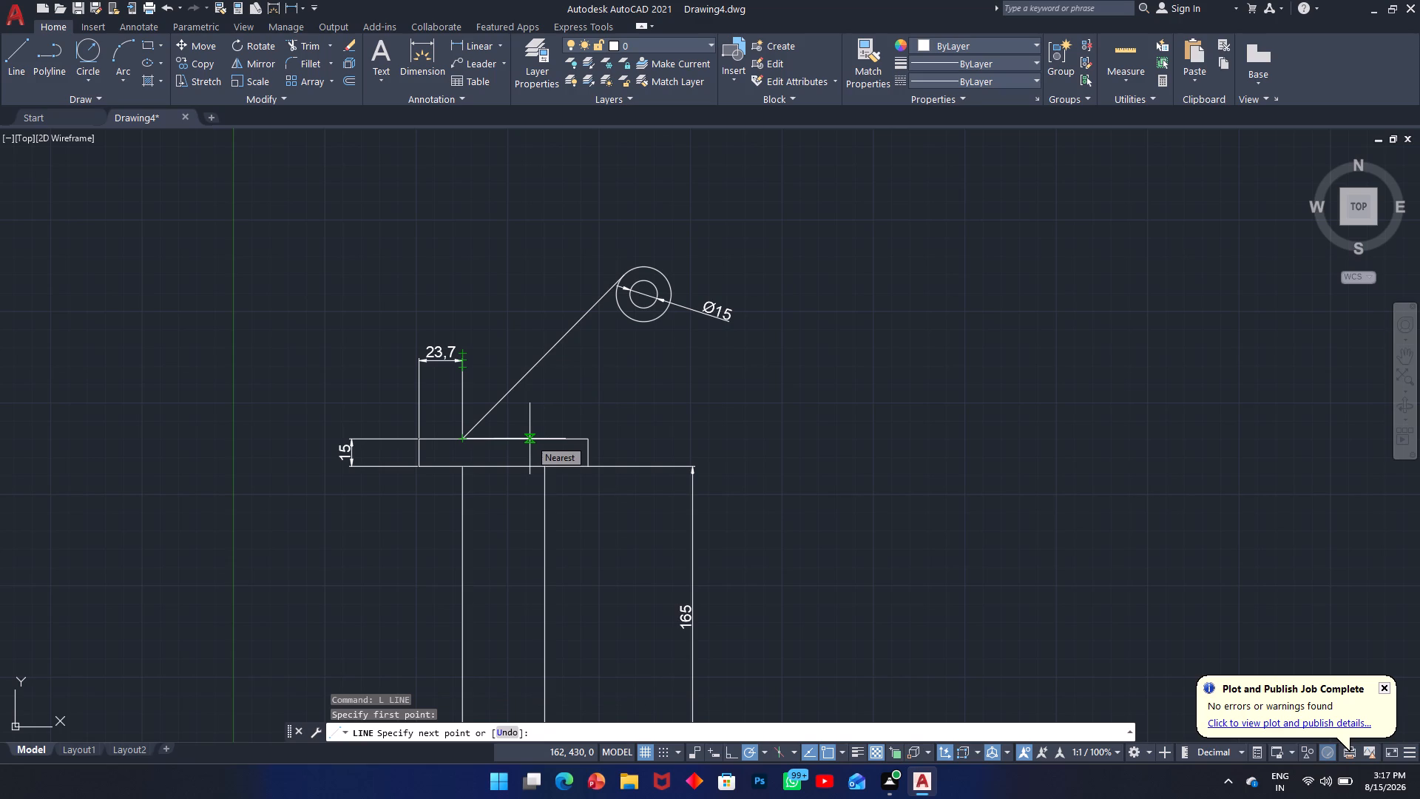
type("30")
key("Return")
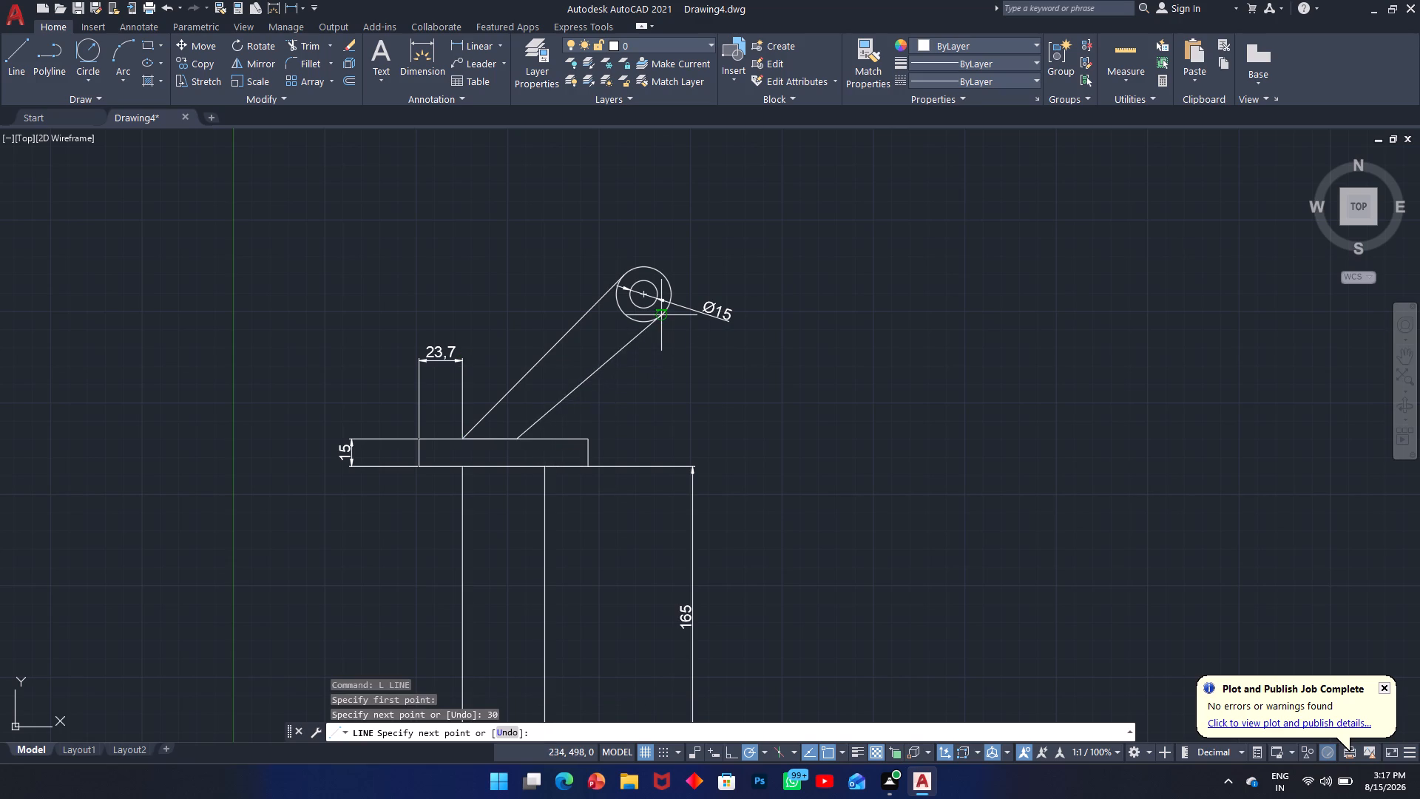
key("Escape")
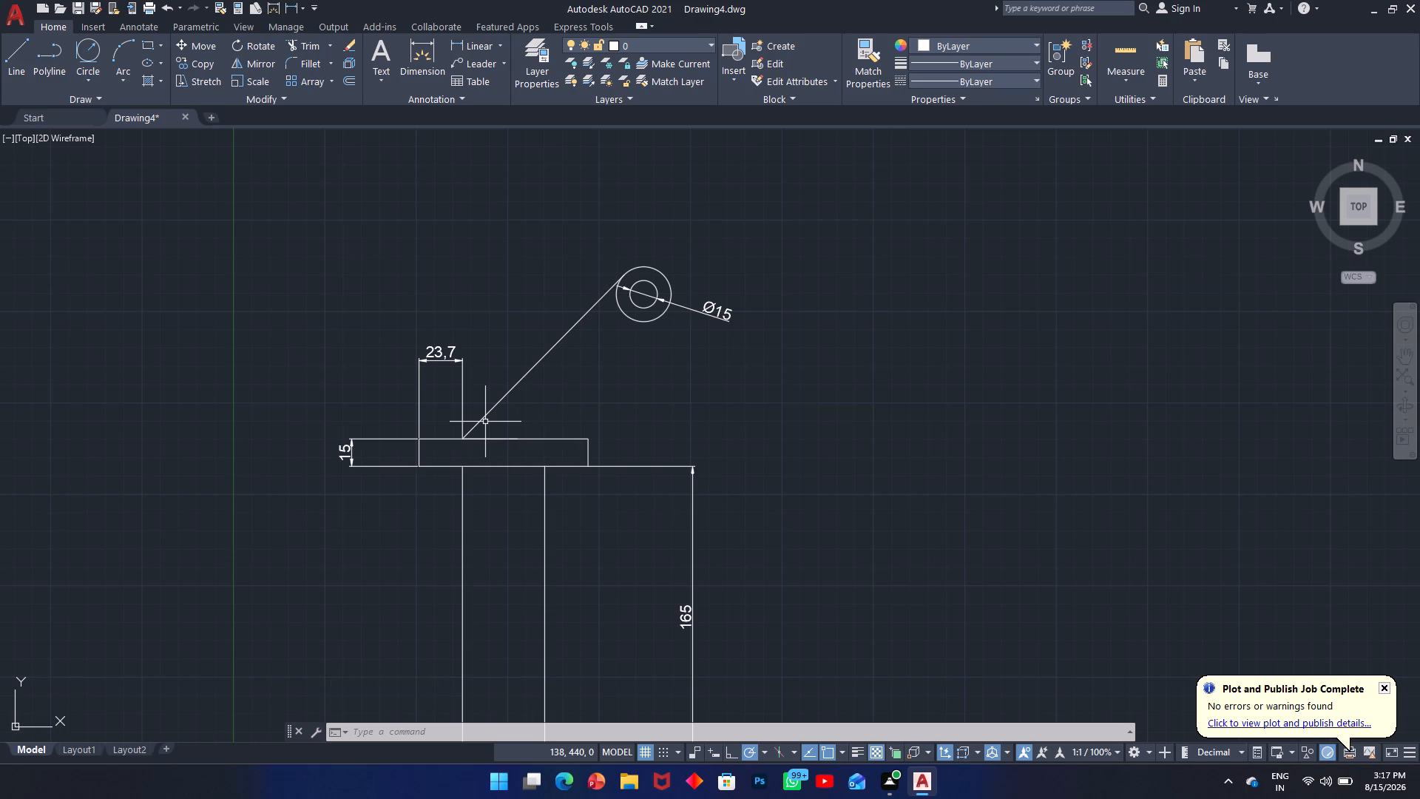
key("Escape")
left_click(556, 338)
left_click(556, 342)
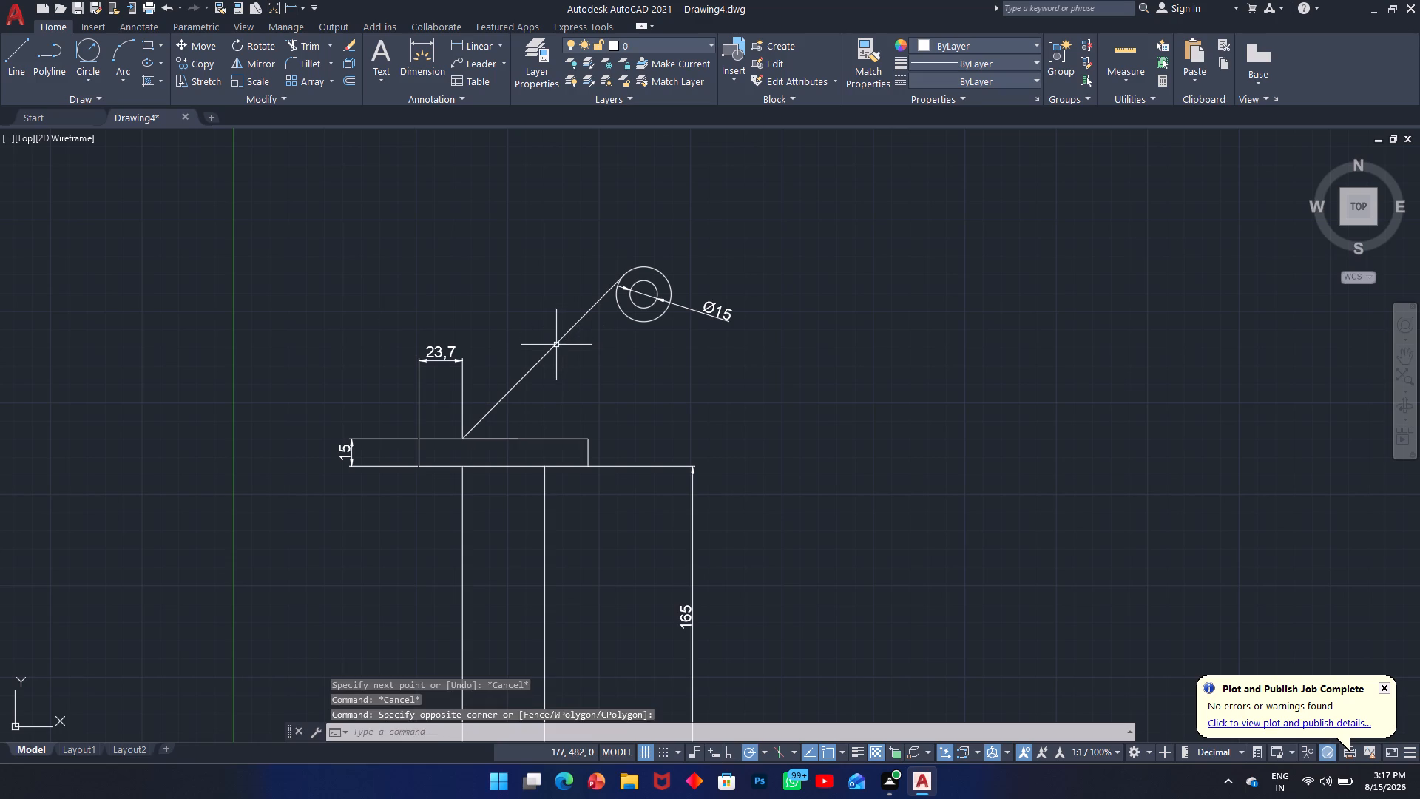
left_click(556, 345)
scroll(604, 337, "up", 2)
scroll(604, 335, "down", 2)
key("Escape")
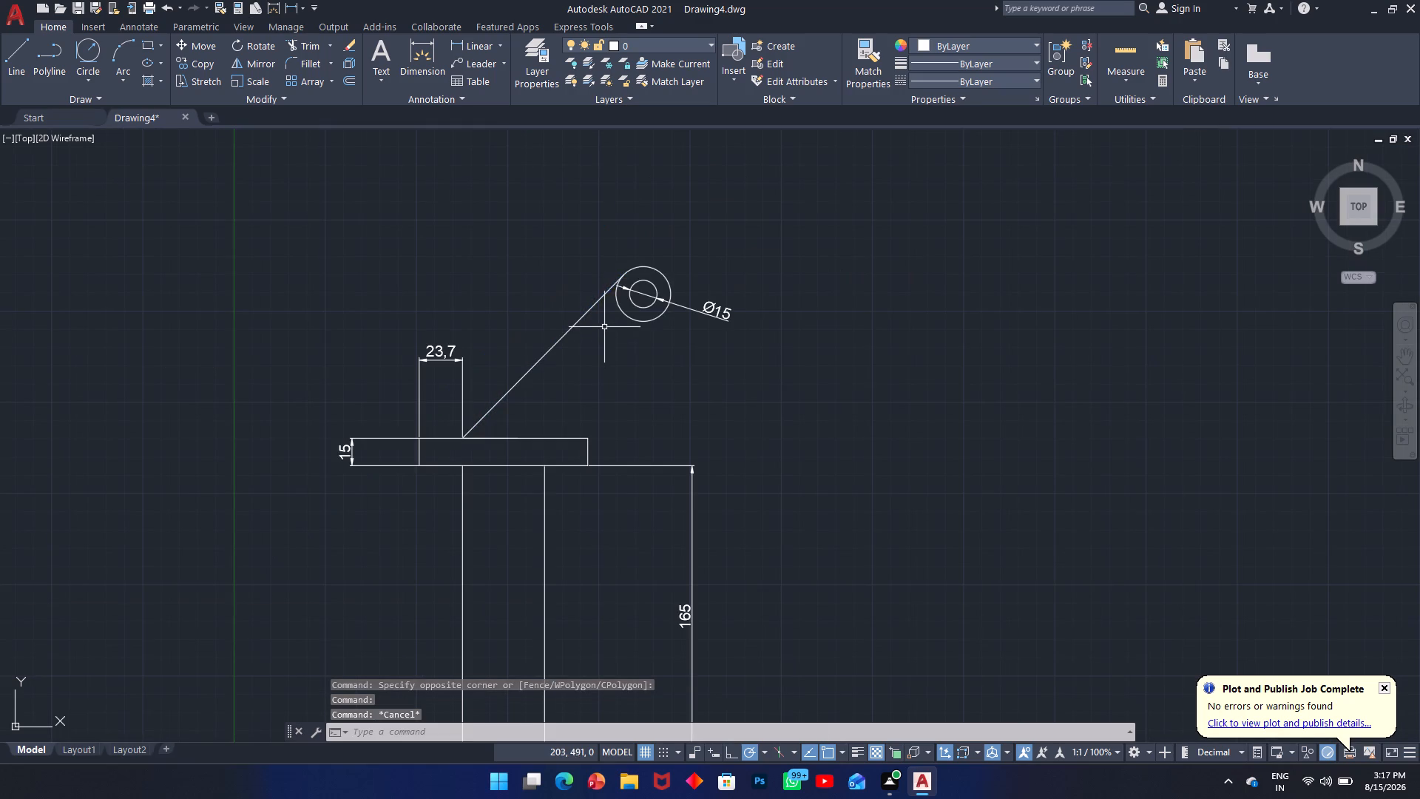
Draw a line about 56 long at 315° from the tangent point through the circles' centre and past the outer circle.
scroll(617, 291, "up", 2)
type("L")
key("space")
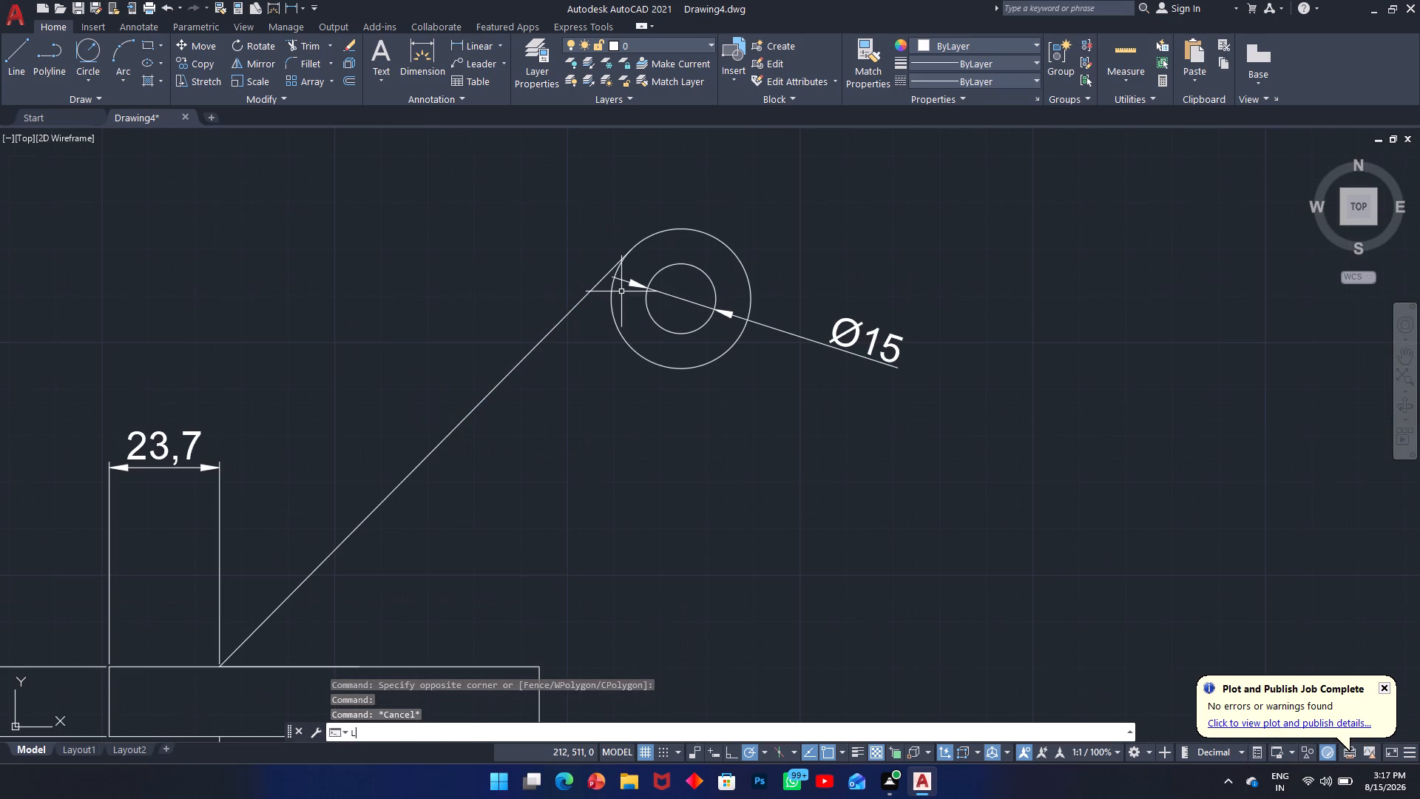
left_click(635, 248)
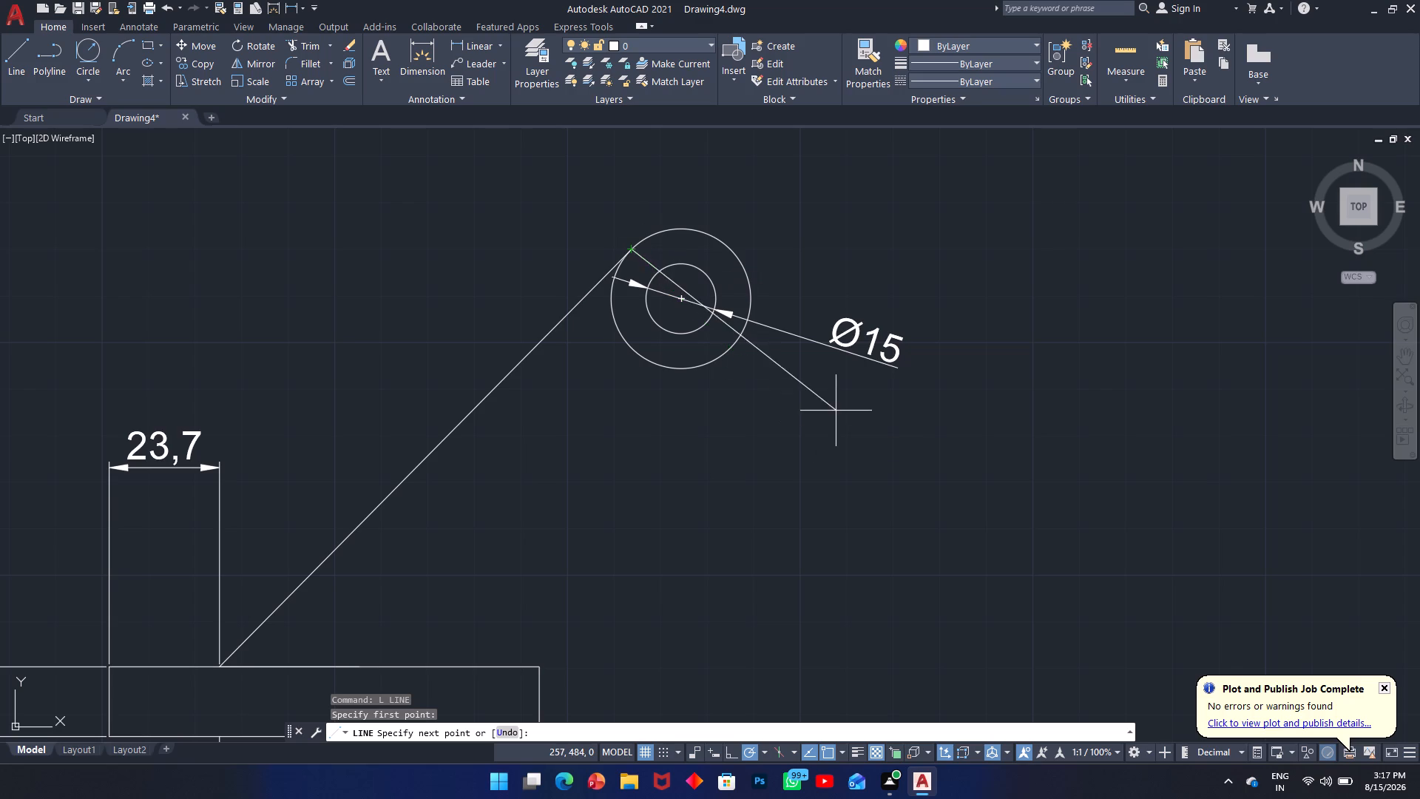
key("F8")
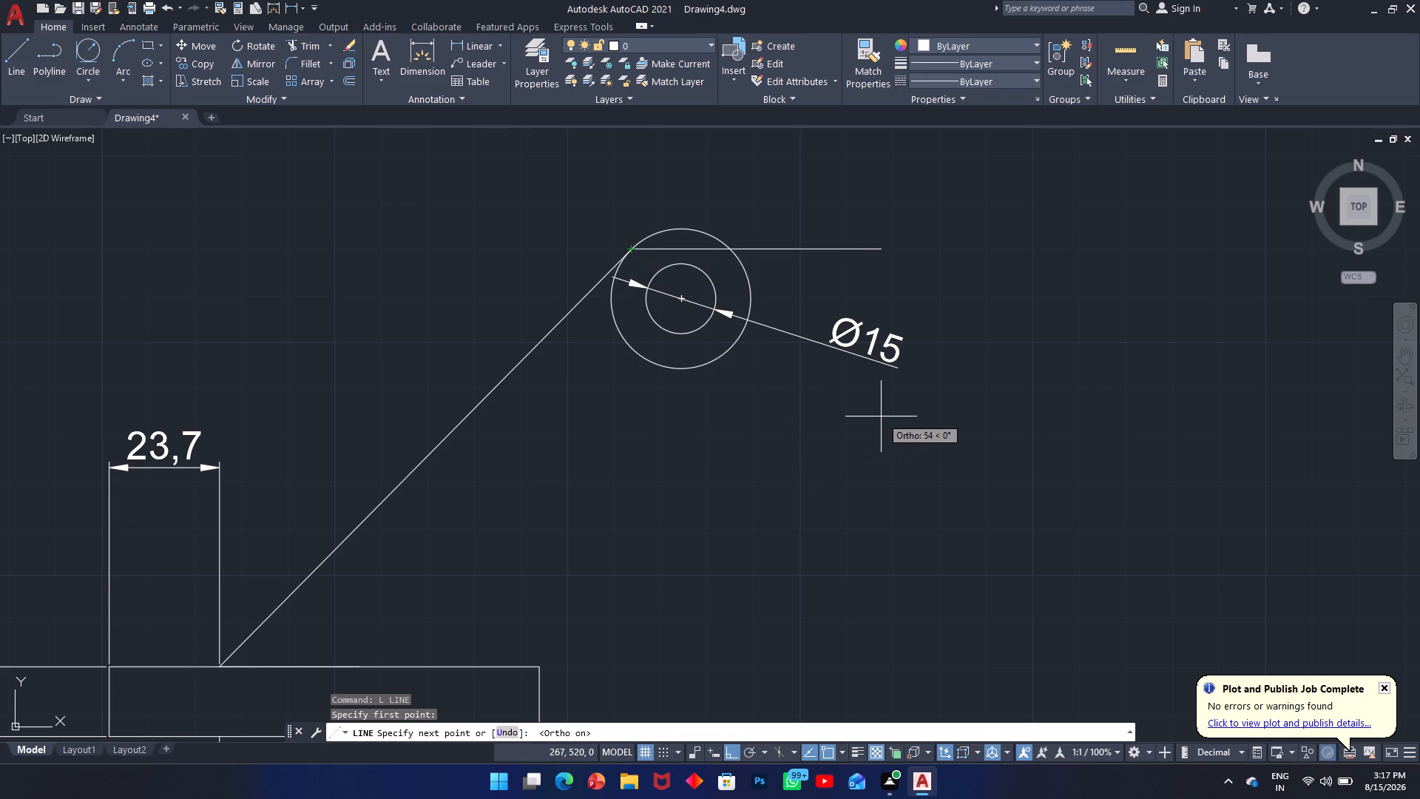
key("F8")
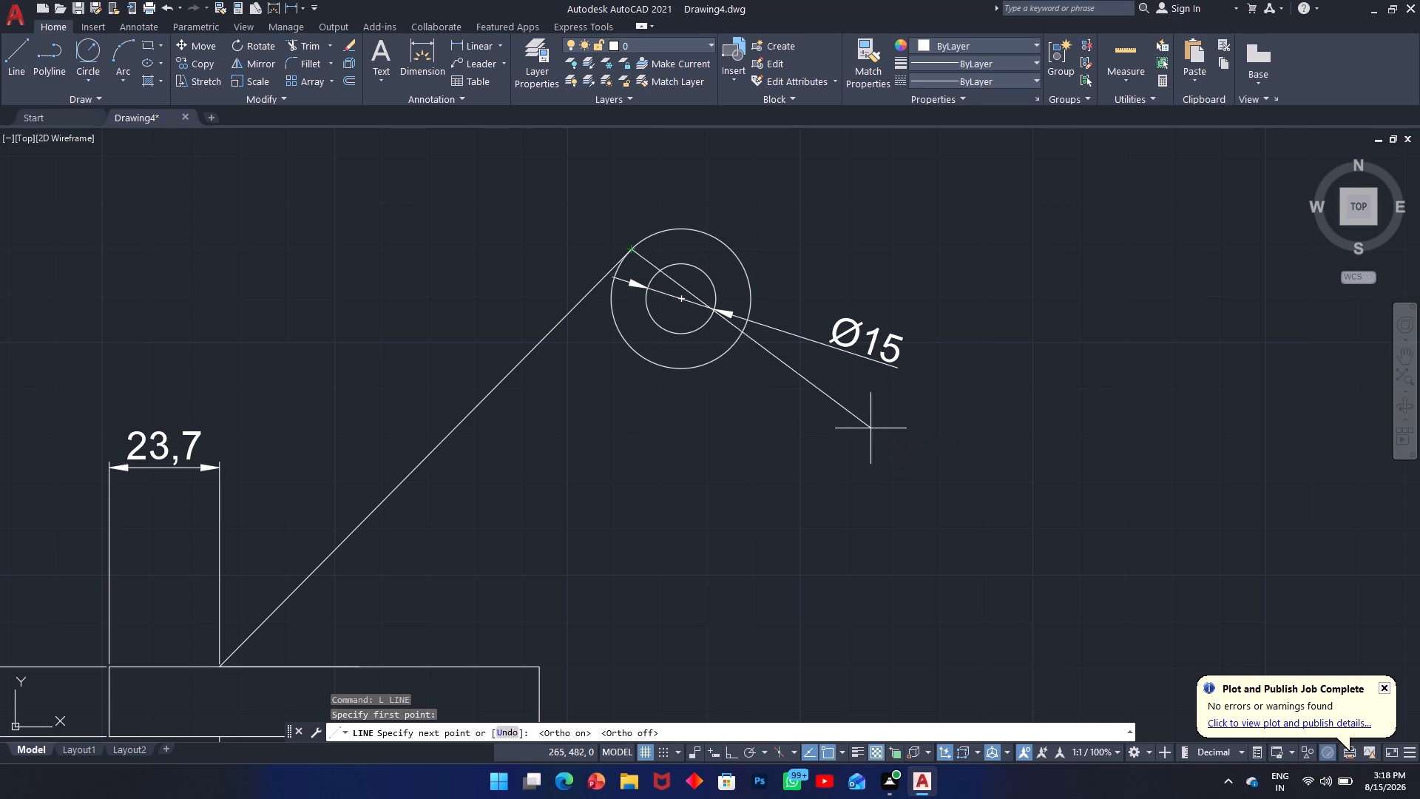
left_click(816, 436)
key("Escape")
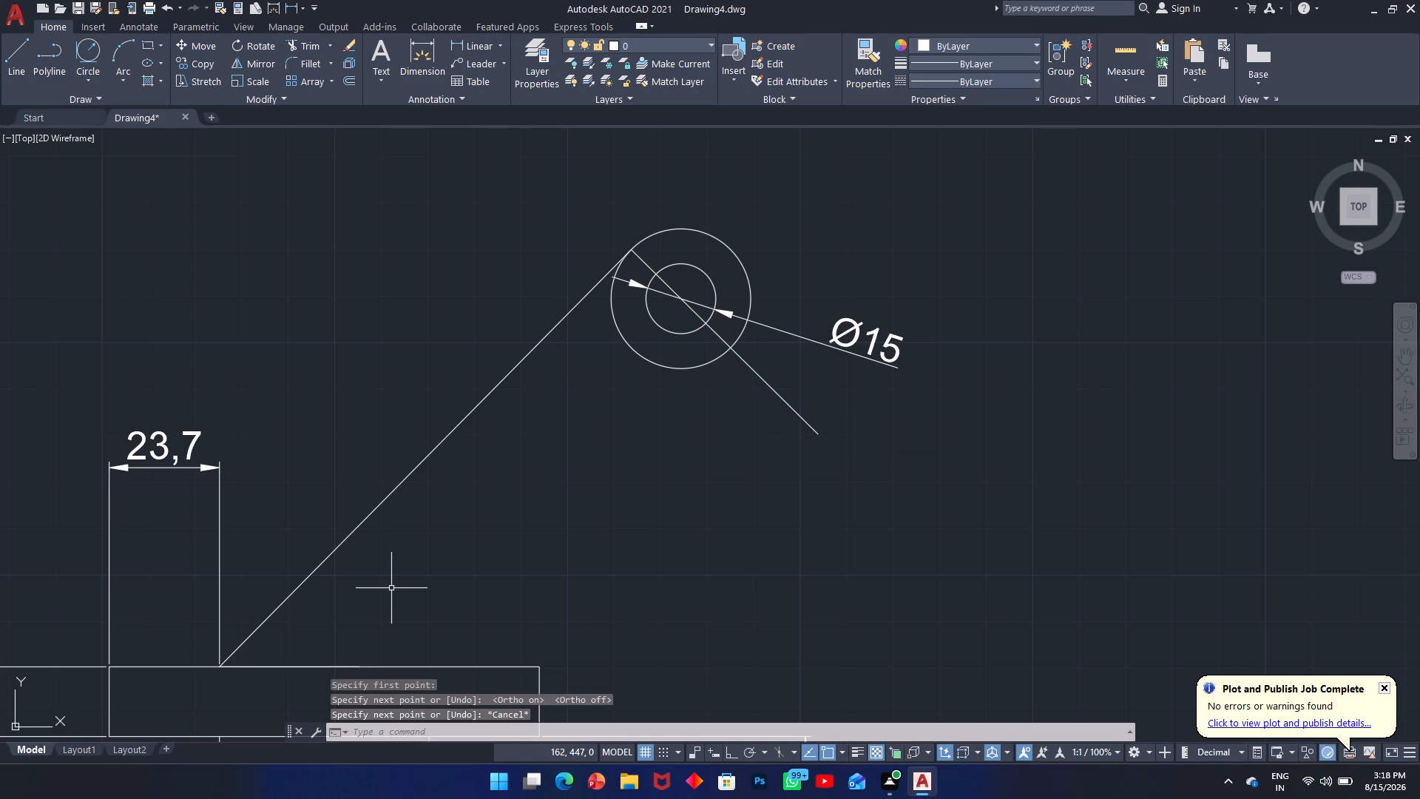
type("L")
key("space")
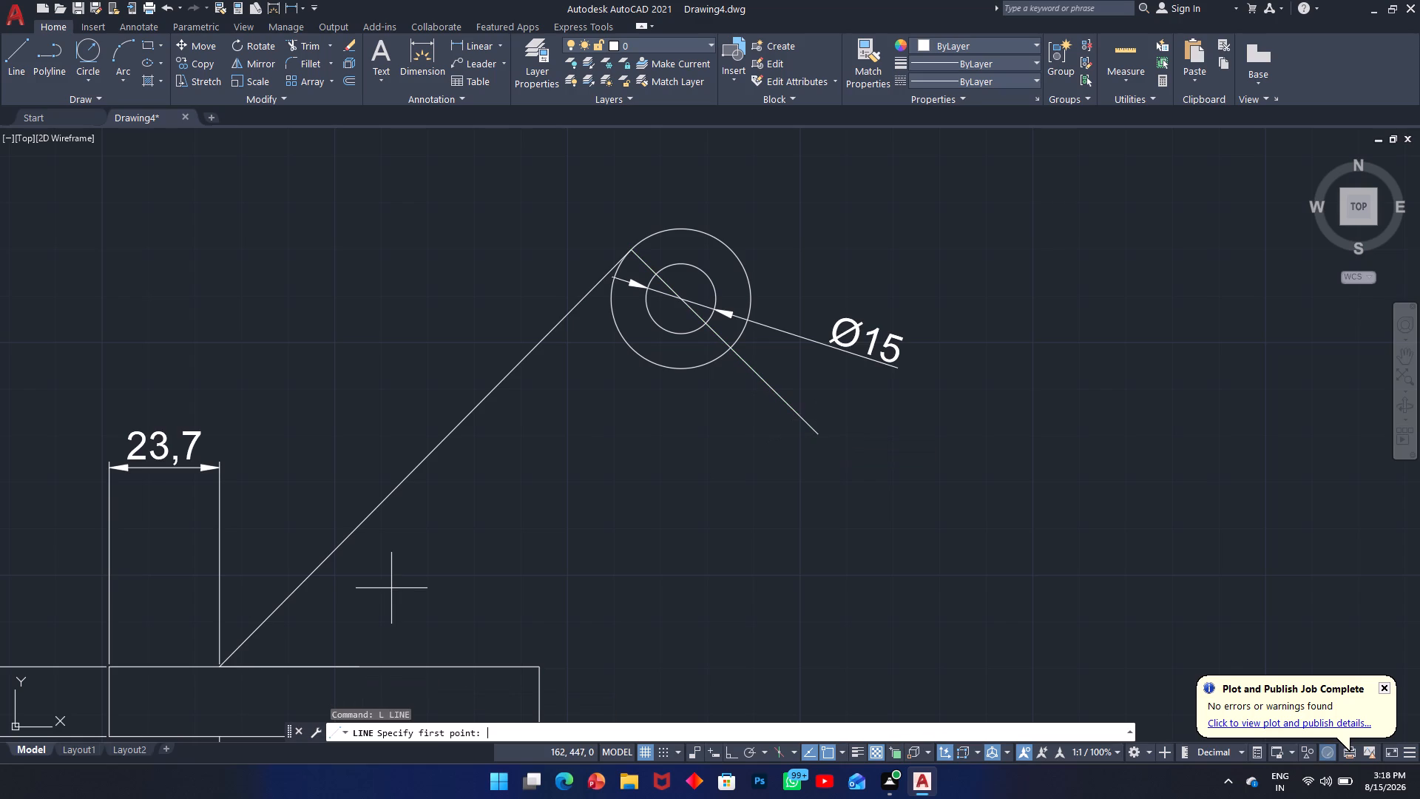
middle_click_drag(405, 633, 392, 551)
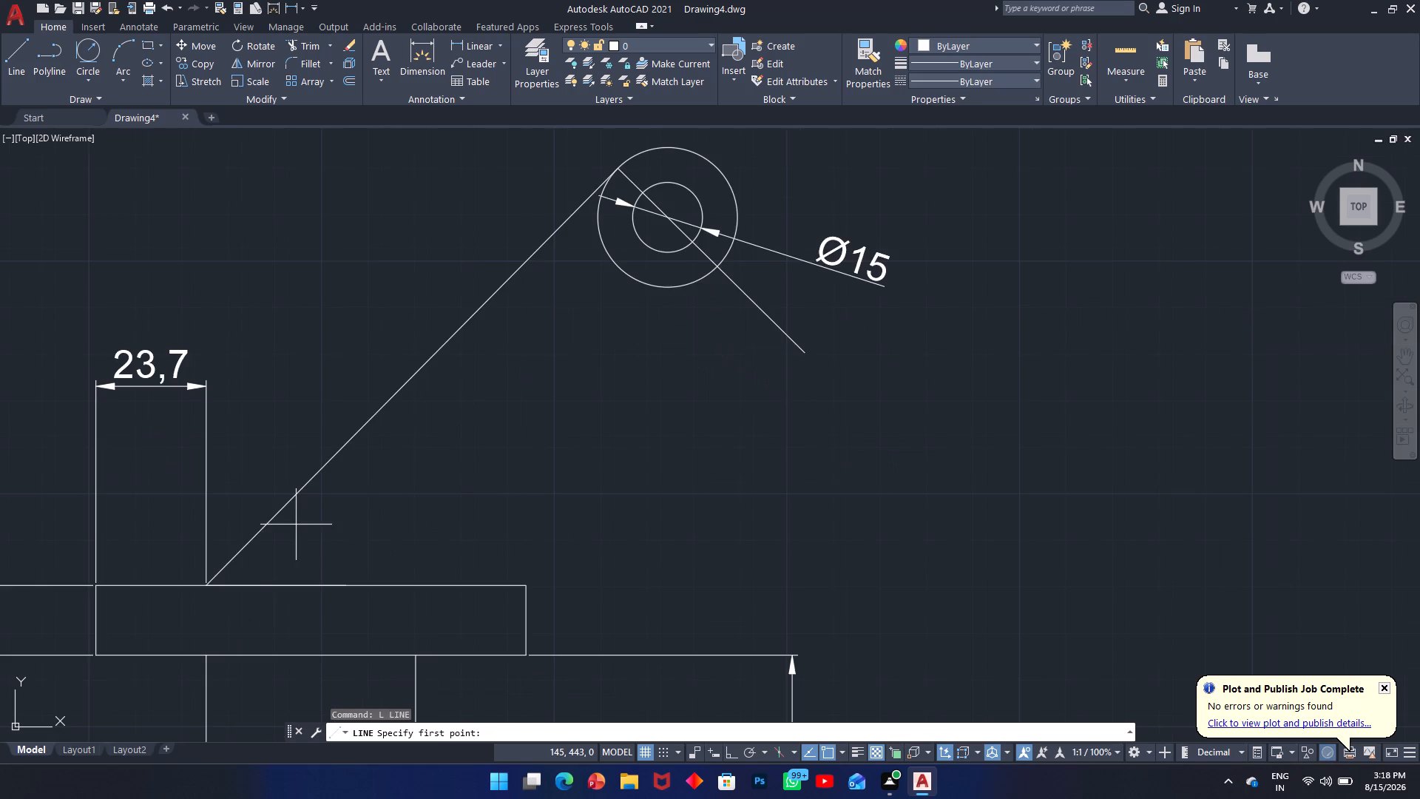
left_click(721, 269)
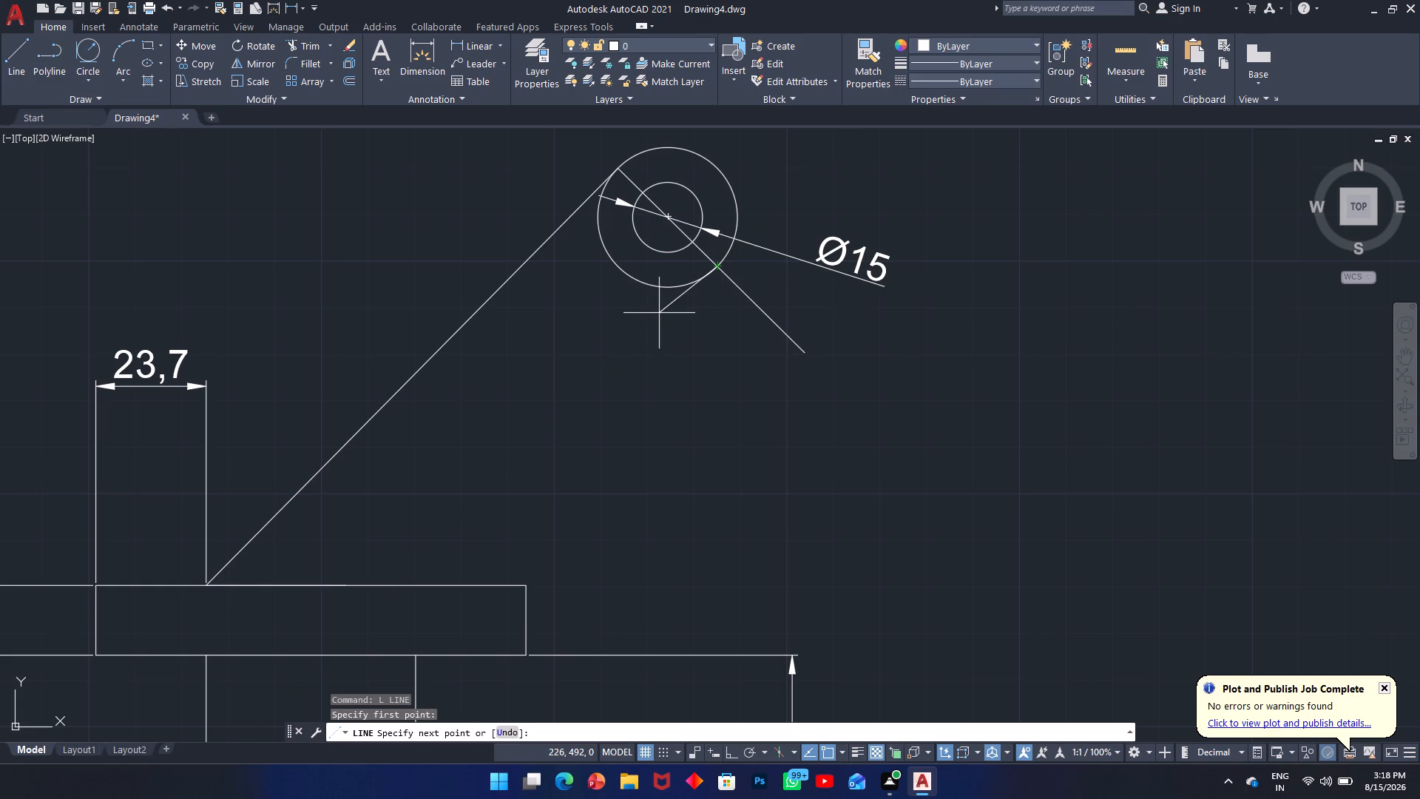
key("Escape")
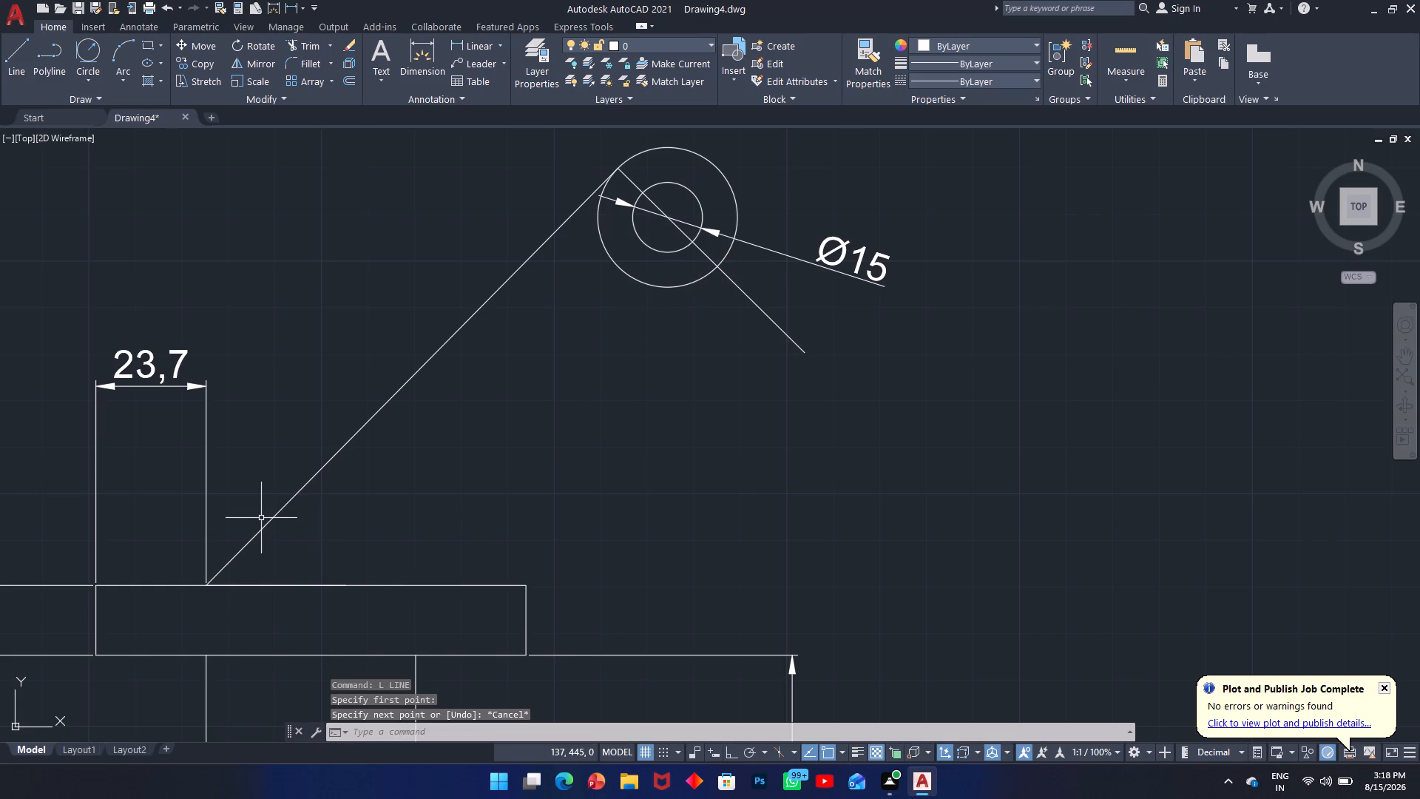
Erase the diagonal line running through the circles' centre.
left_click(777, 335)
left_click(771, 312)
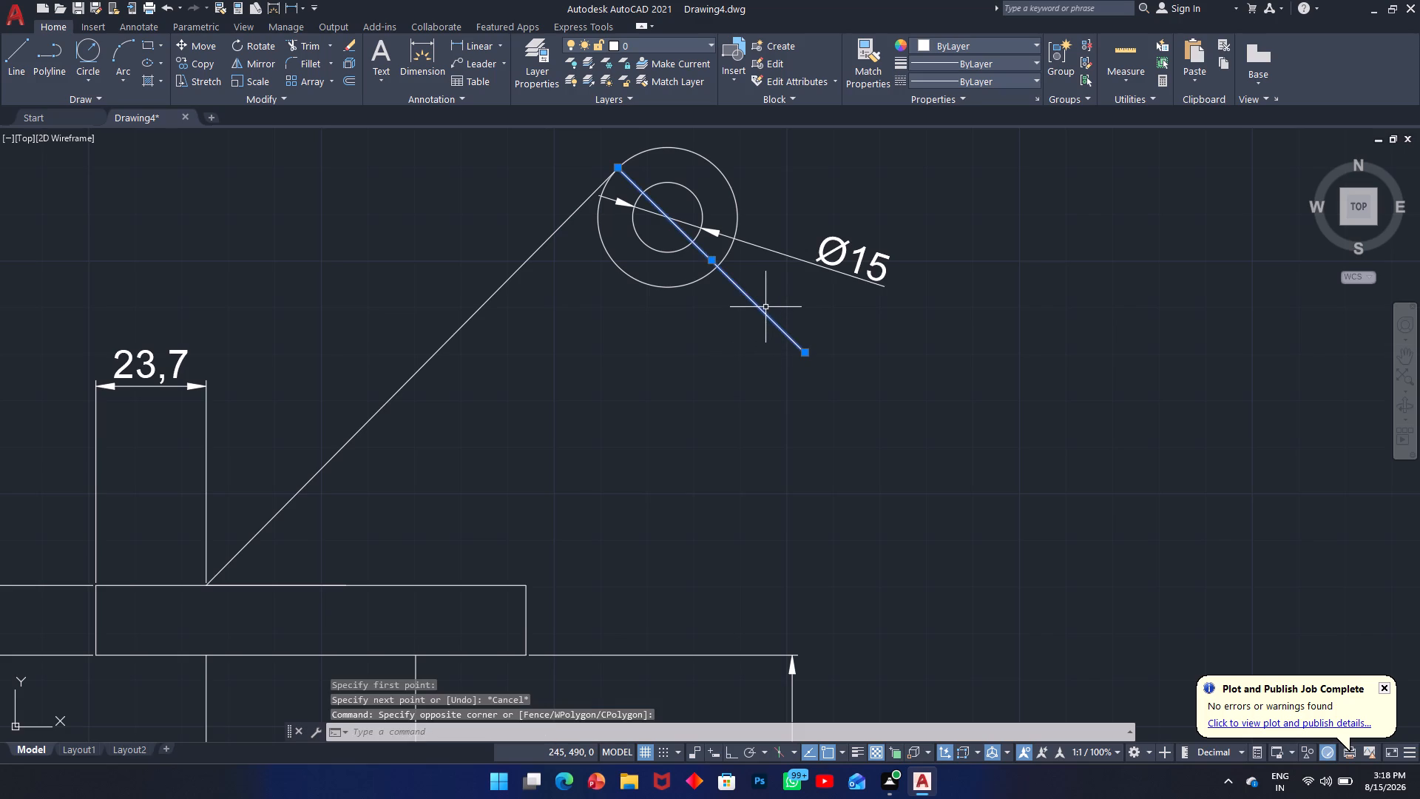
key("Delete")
Offset the tangent arm line by 30 toward the lower-right side of the outer circle.
type("O")
key("space")
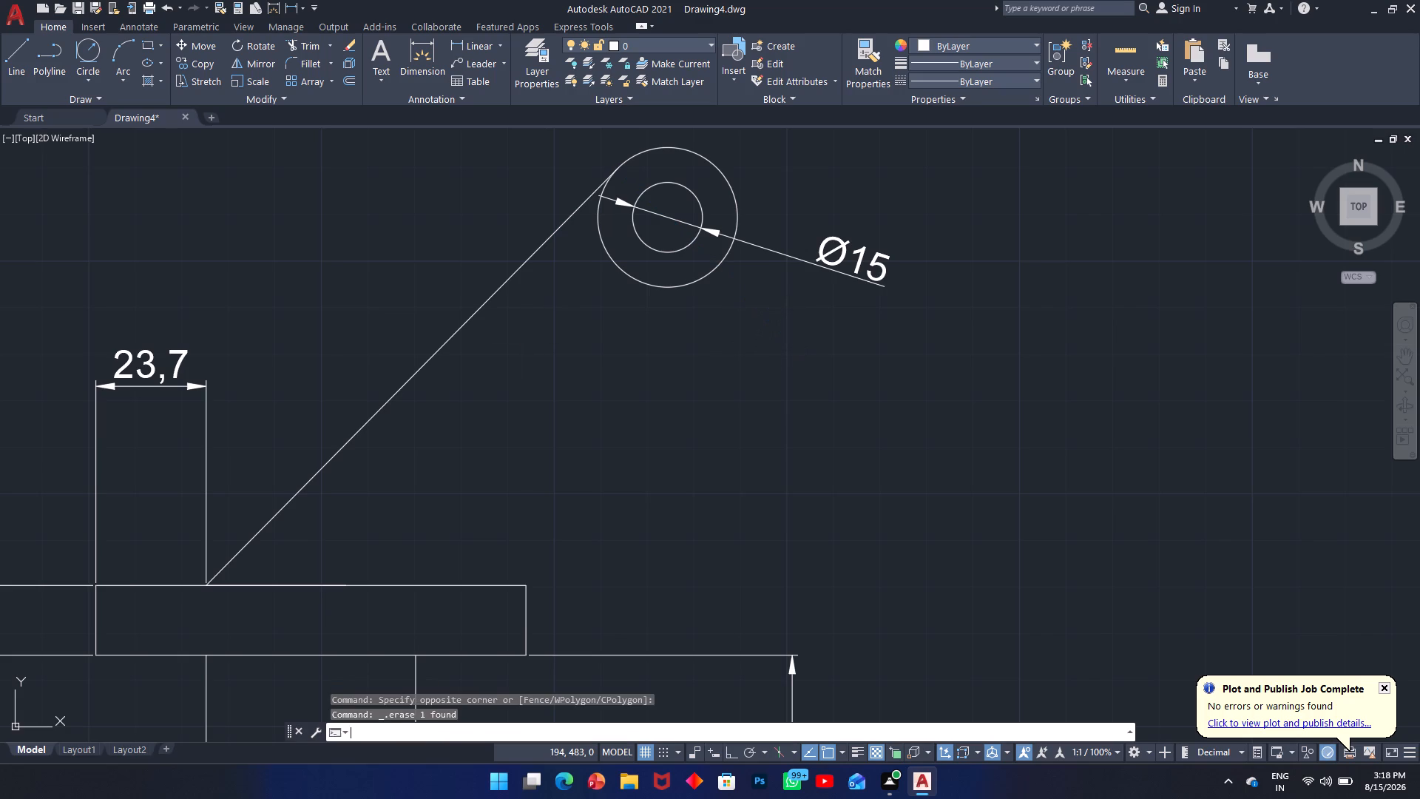
left_click(465, 327)
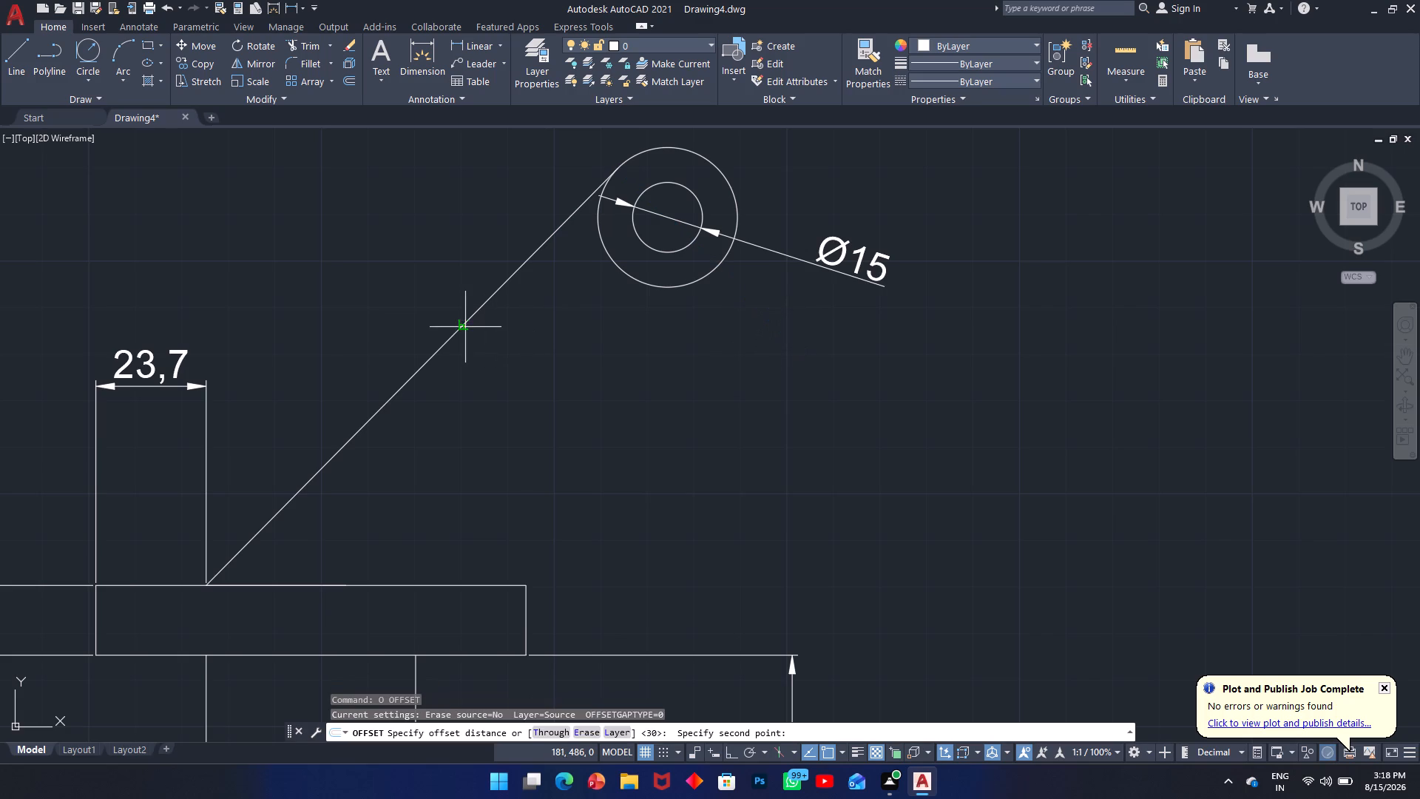
key("Escape")
type("O")
key("space")
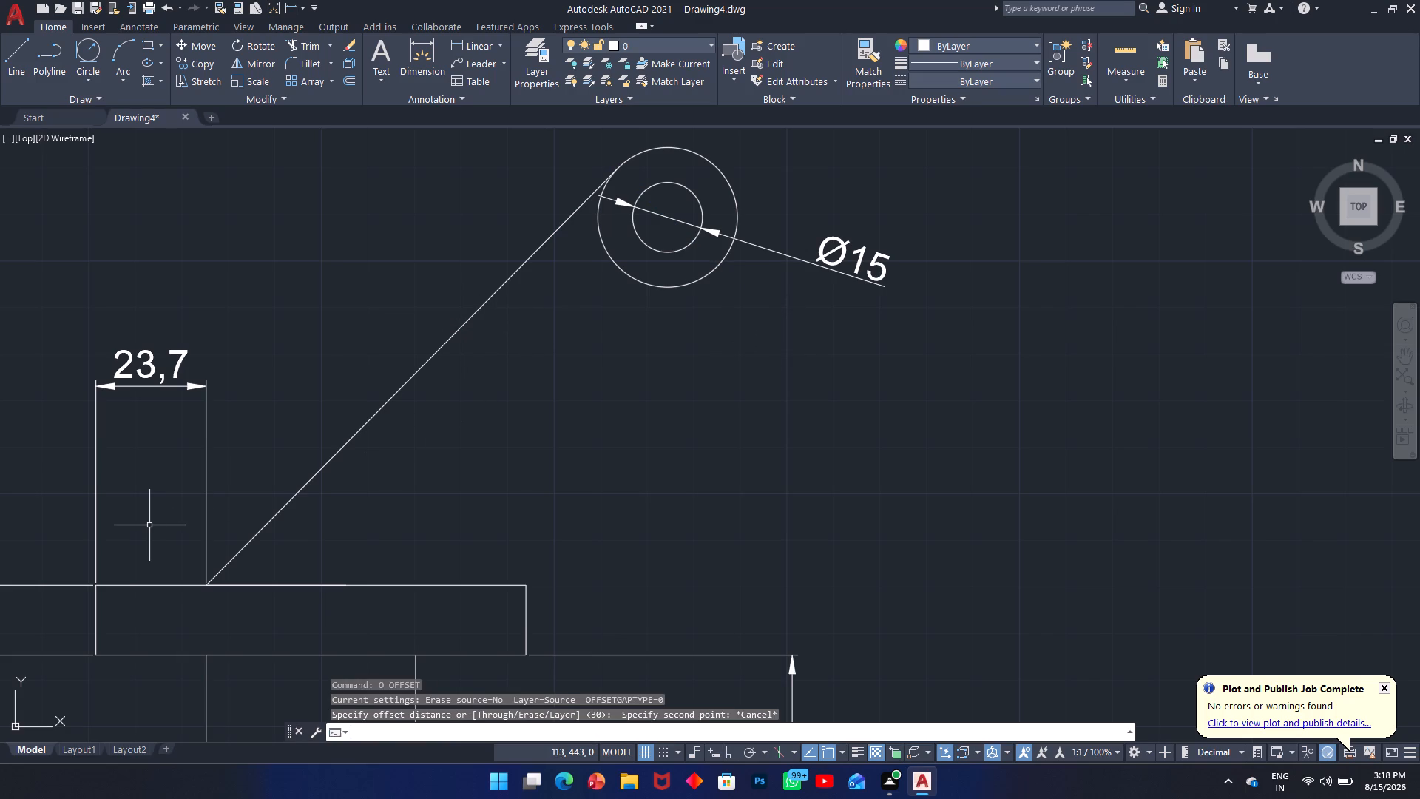
type("30")
key("Return")
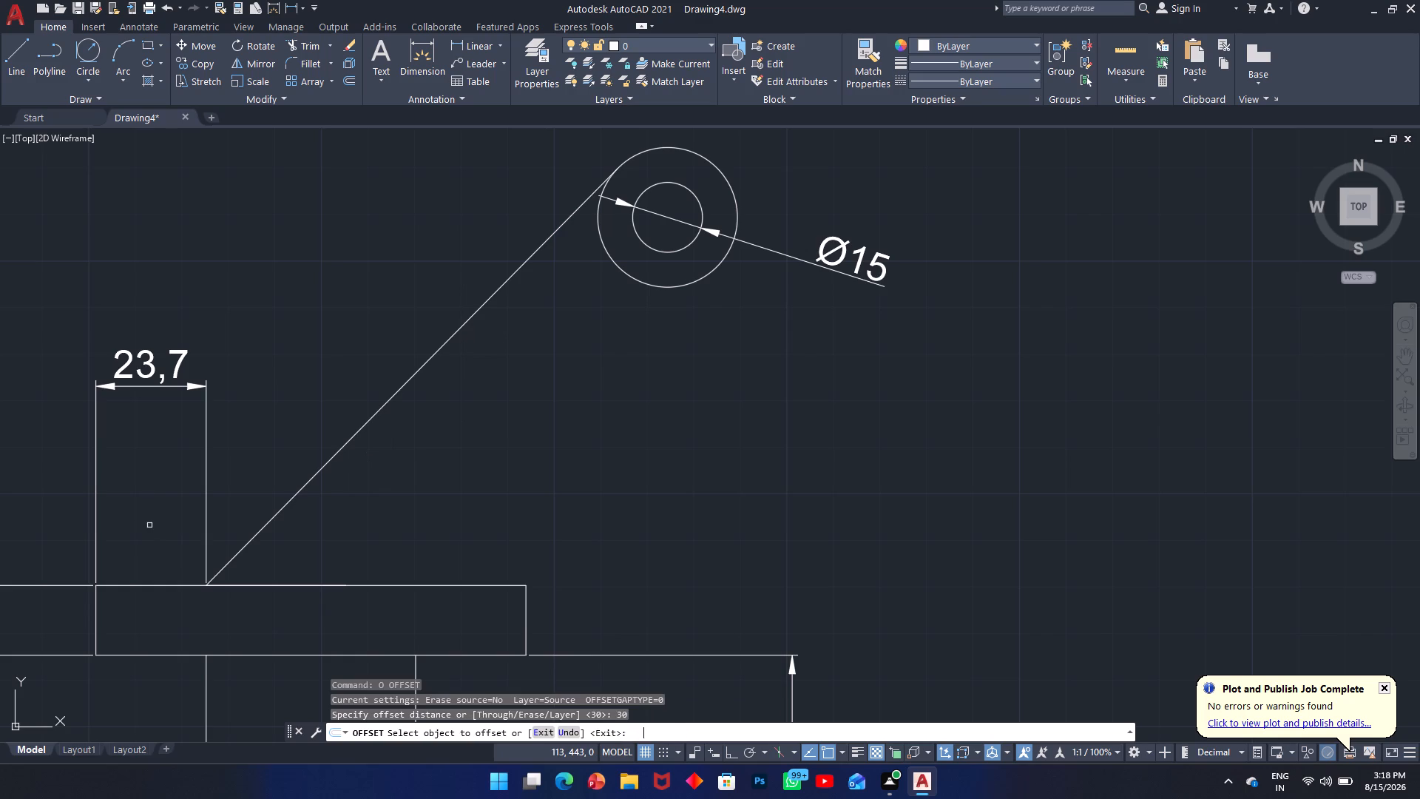
left_click(336, 455)
left_click(360, 459)
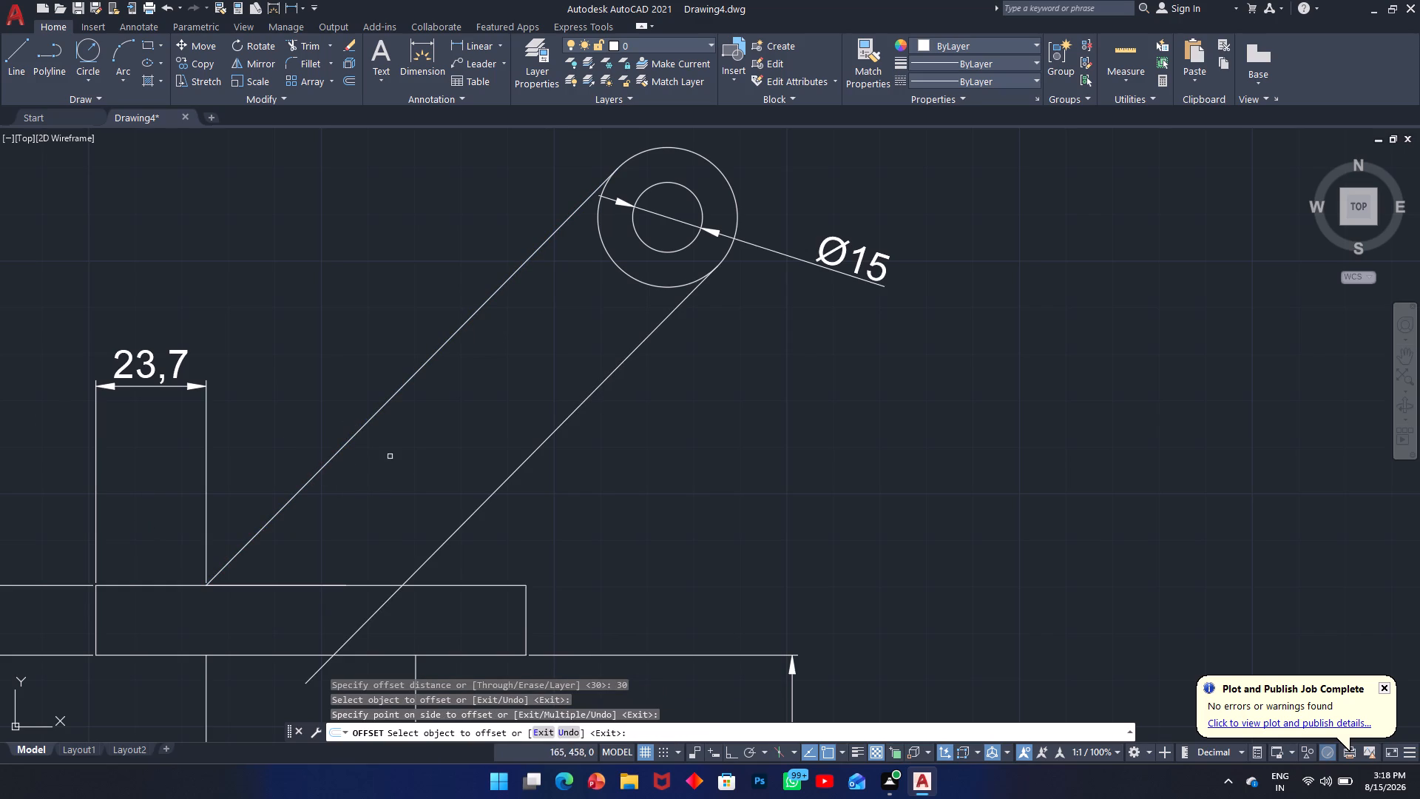
key("Escape")
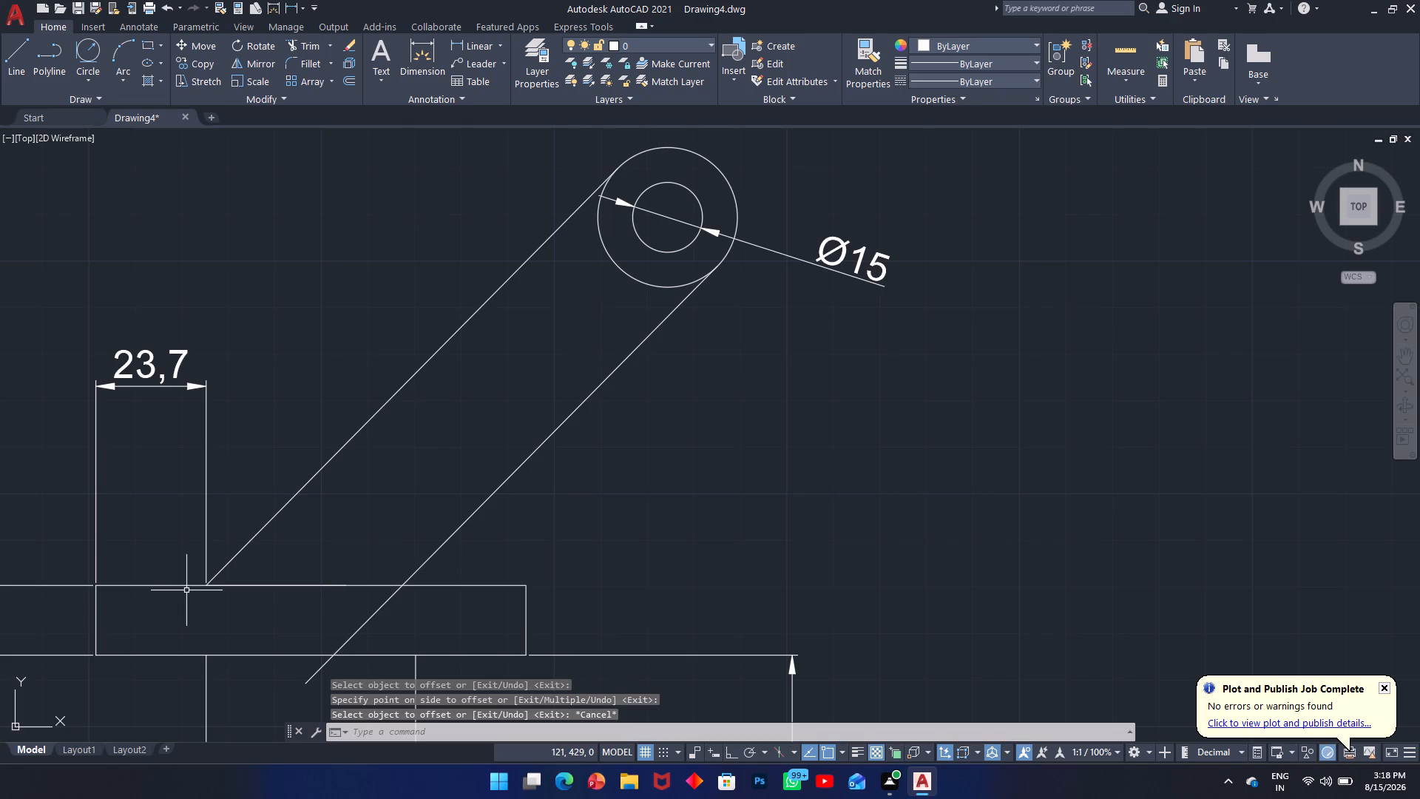
Trim away the outer circle's lower-left arc between the two arm edge lines.
type("TR")
key("space")
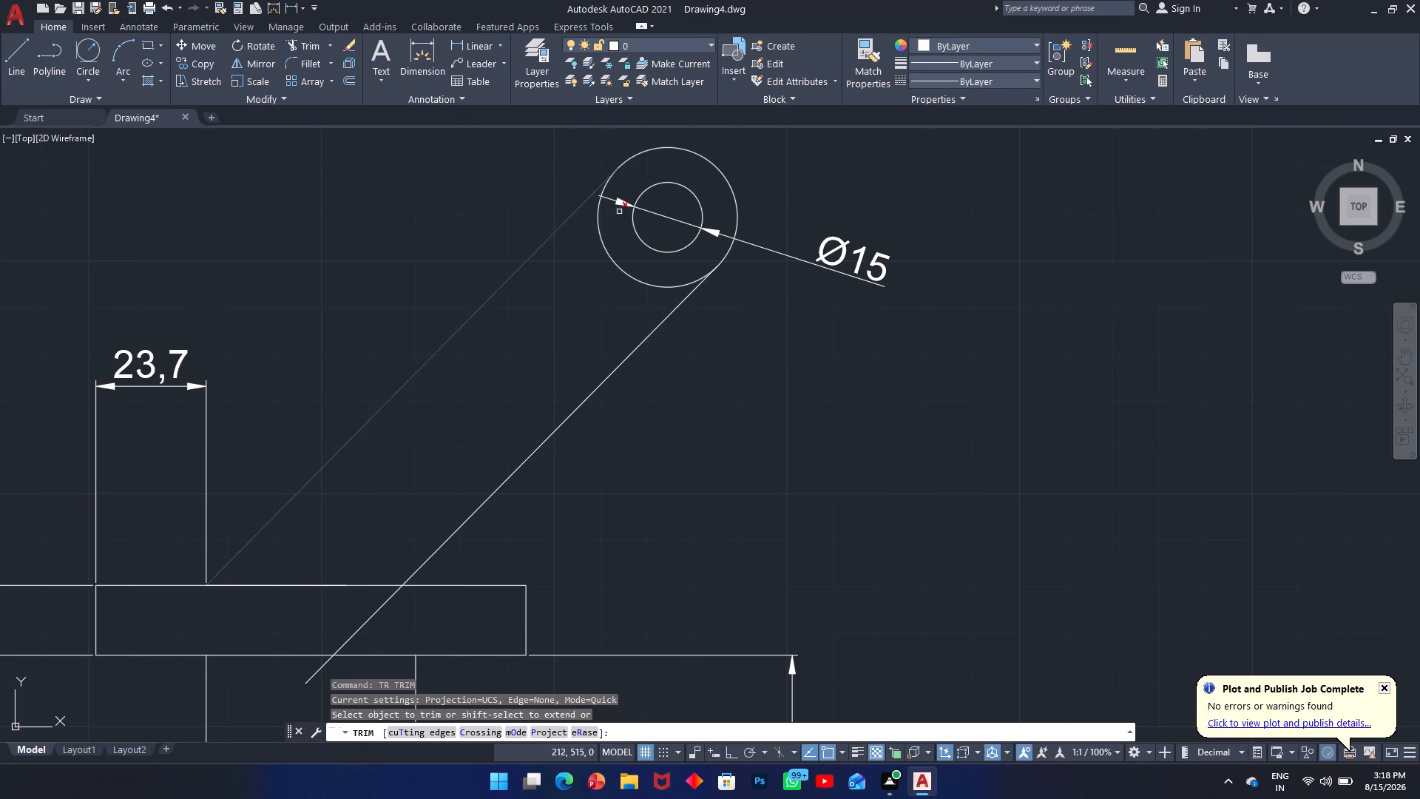
left_click(637, 257)
left_click(618, 286)
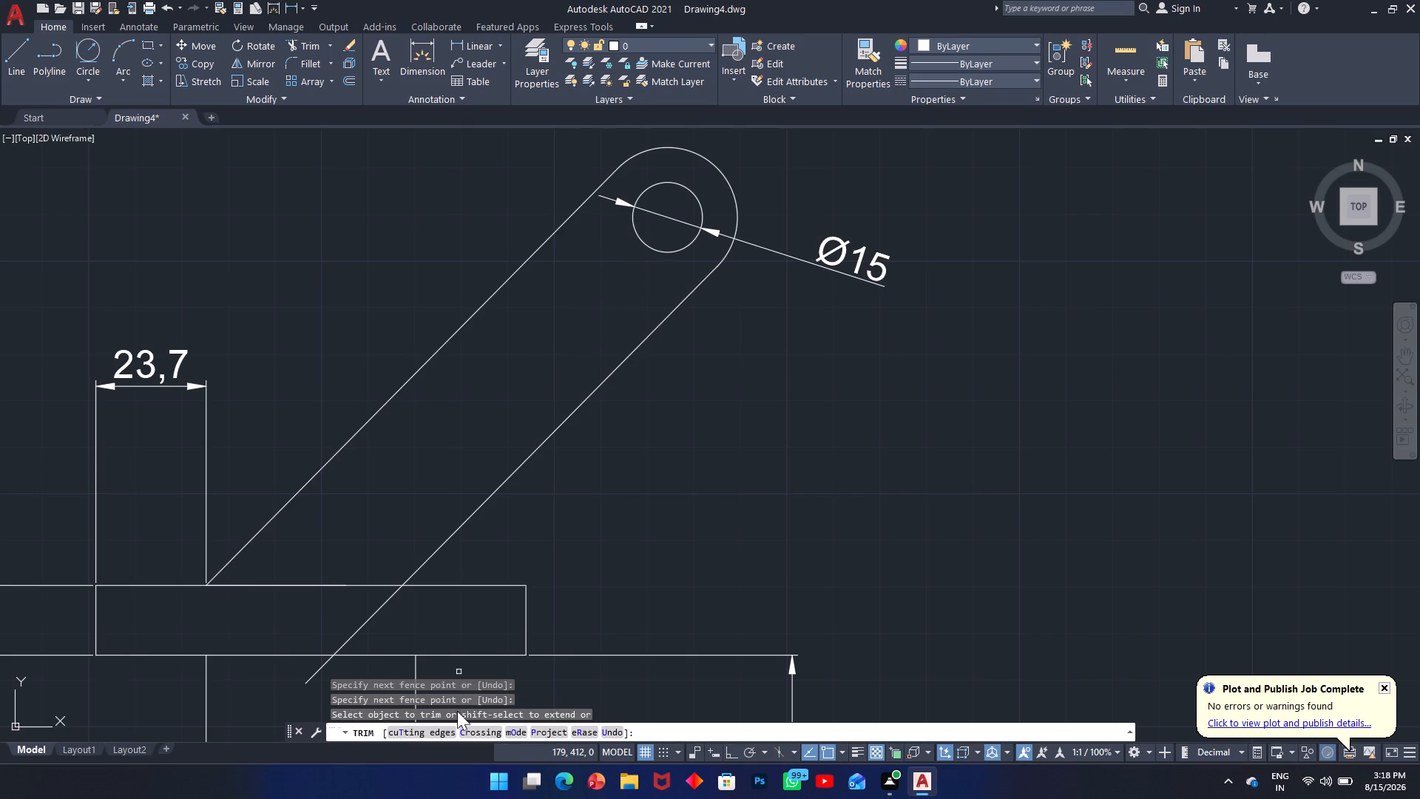
Trim away the parts of the lower arm line that lie inside the head and below it.
left_click(333, 618)
left_click(393, 626)
middle_click_drag(427, 608, 467, 414)
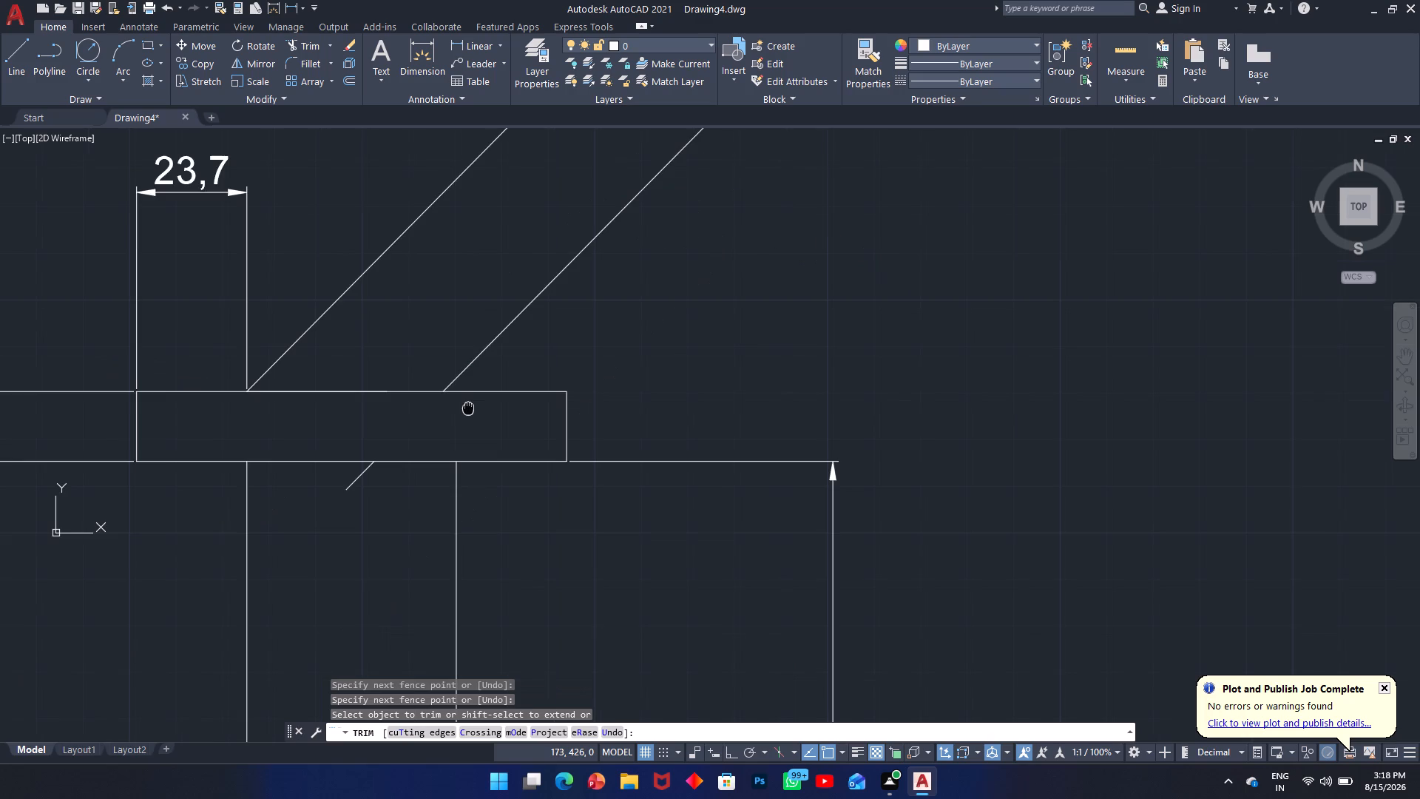
left_click(344, 484)
left_click(374, 486)
key("Escape")
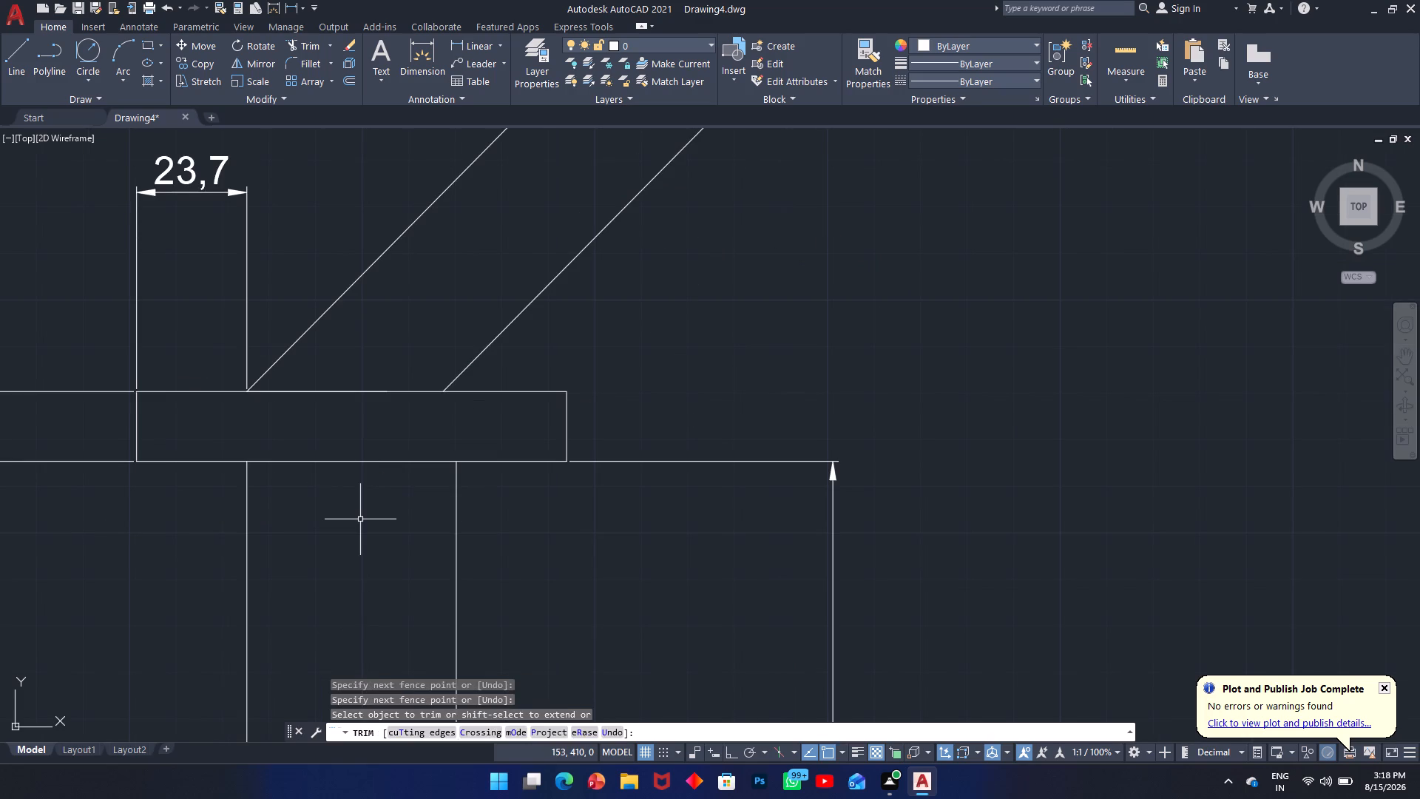
Add an angular dimension between the lower arm line and the head's top edge, placing its arc to the right of the arm.
type("DAN")
key("space")
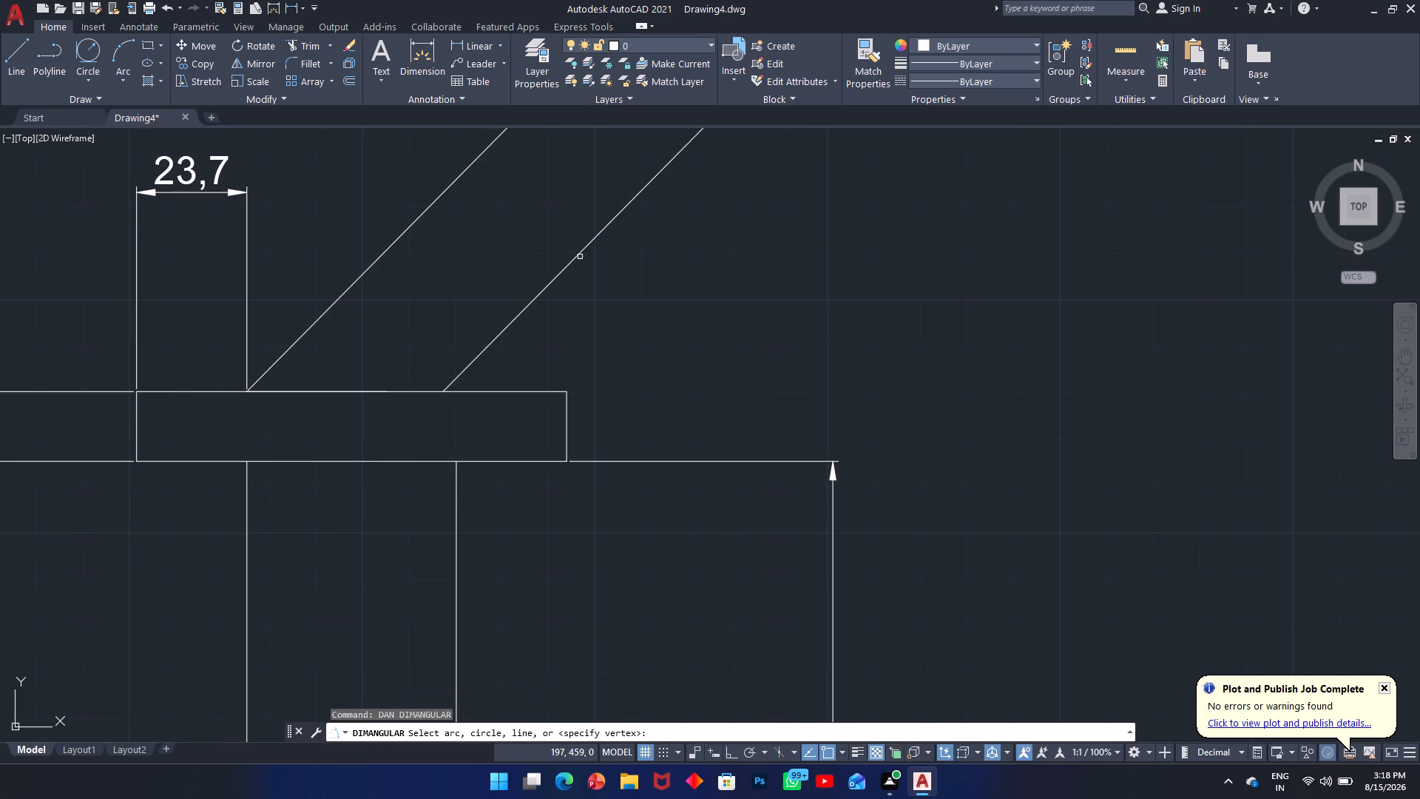
left_click(580, 257)
left_click(534, 393)
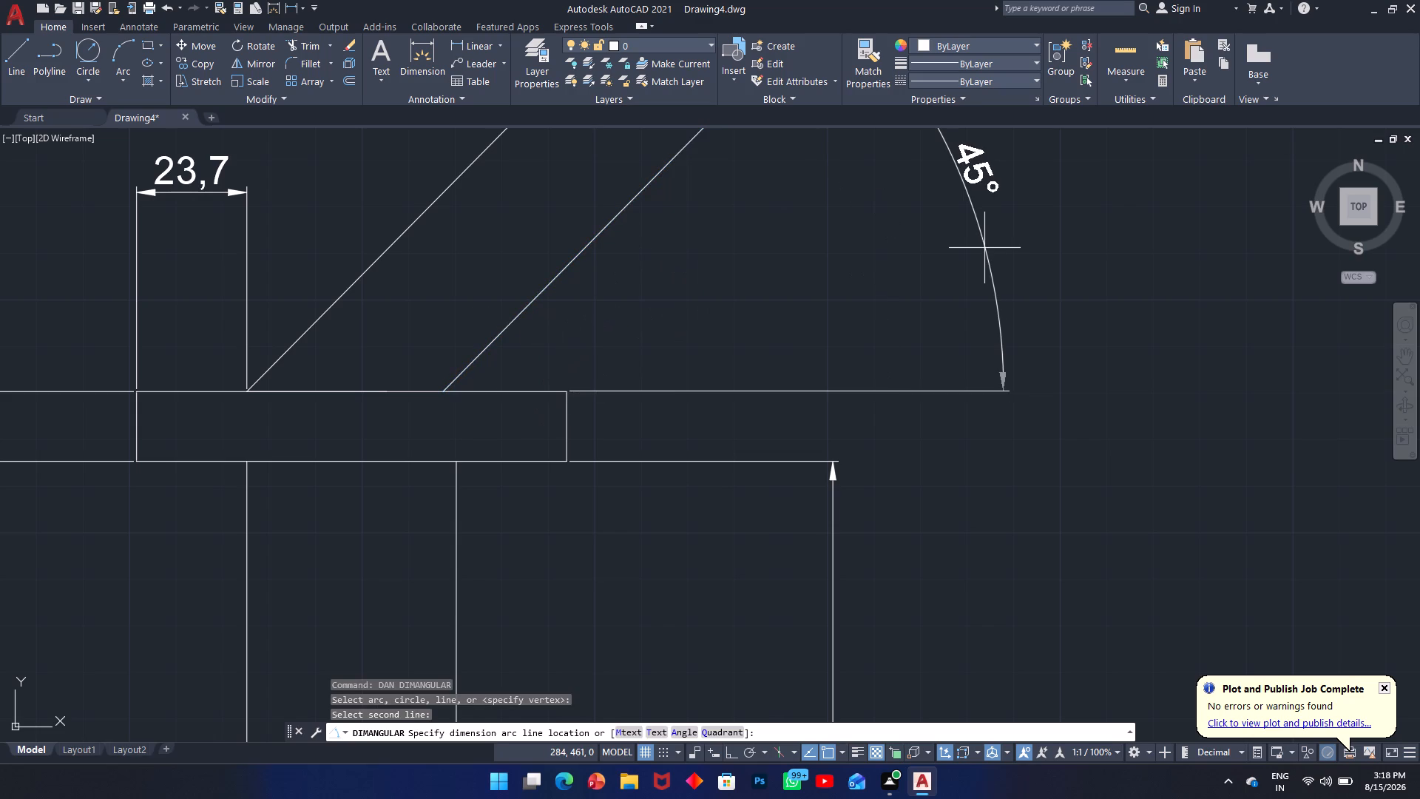
left_click(984, 248)
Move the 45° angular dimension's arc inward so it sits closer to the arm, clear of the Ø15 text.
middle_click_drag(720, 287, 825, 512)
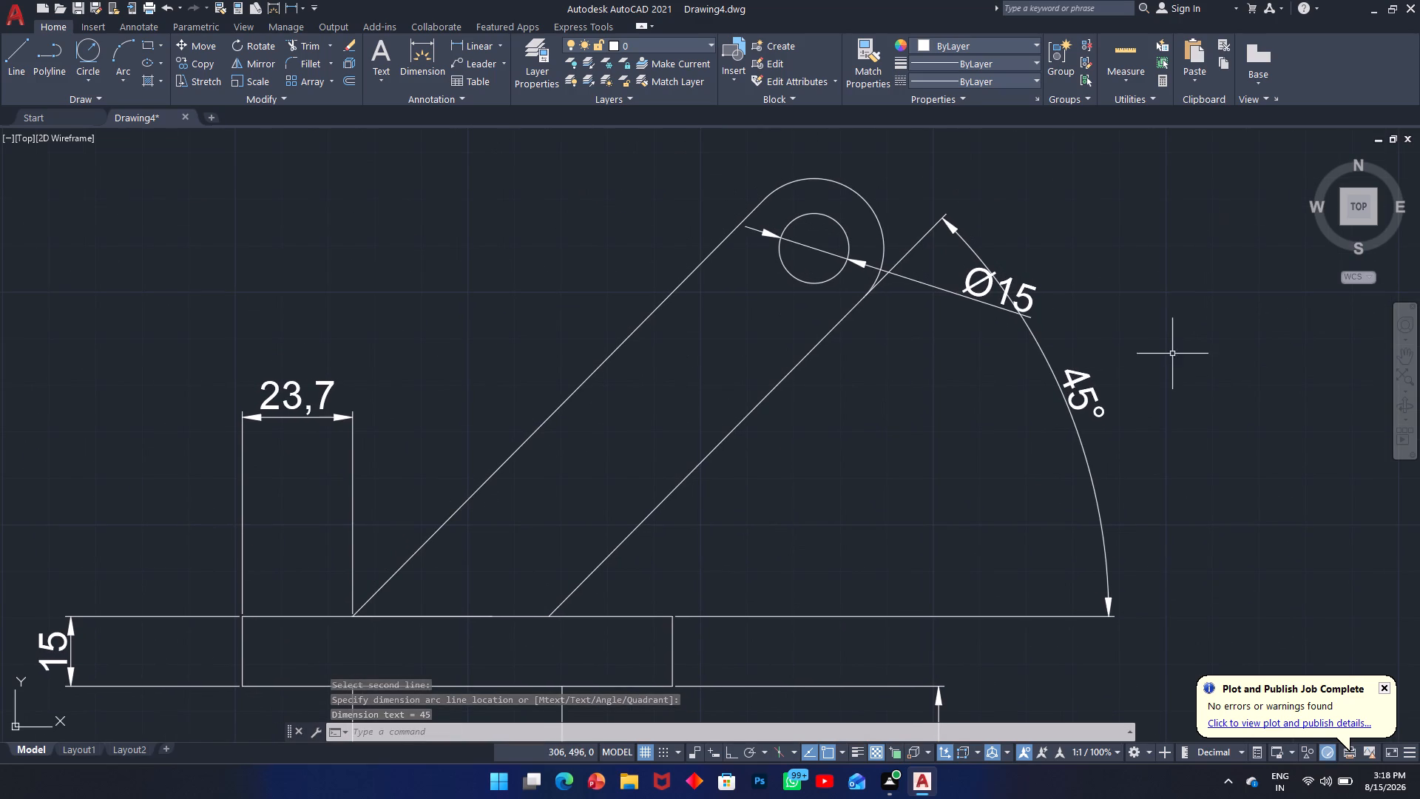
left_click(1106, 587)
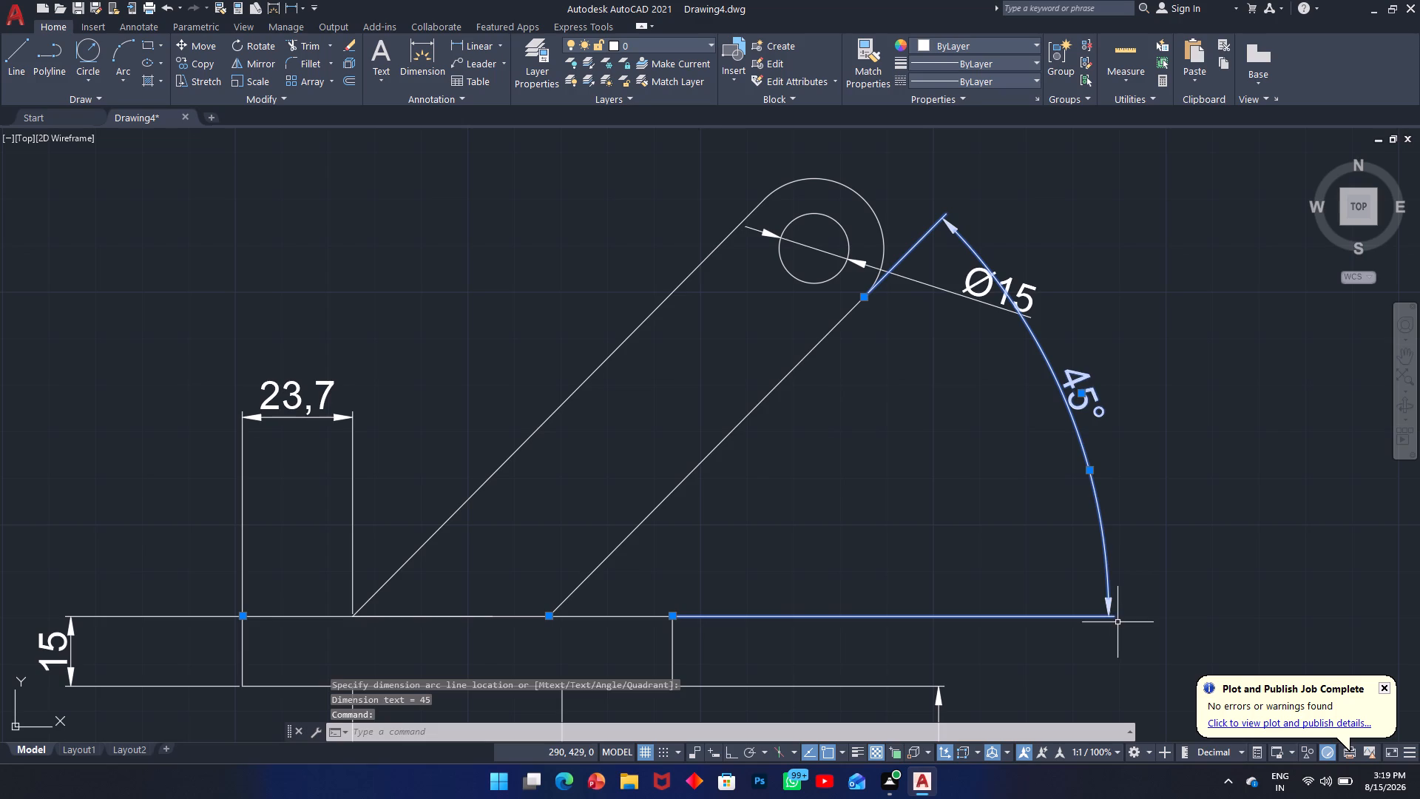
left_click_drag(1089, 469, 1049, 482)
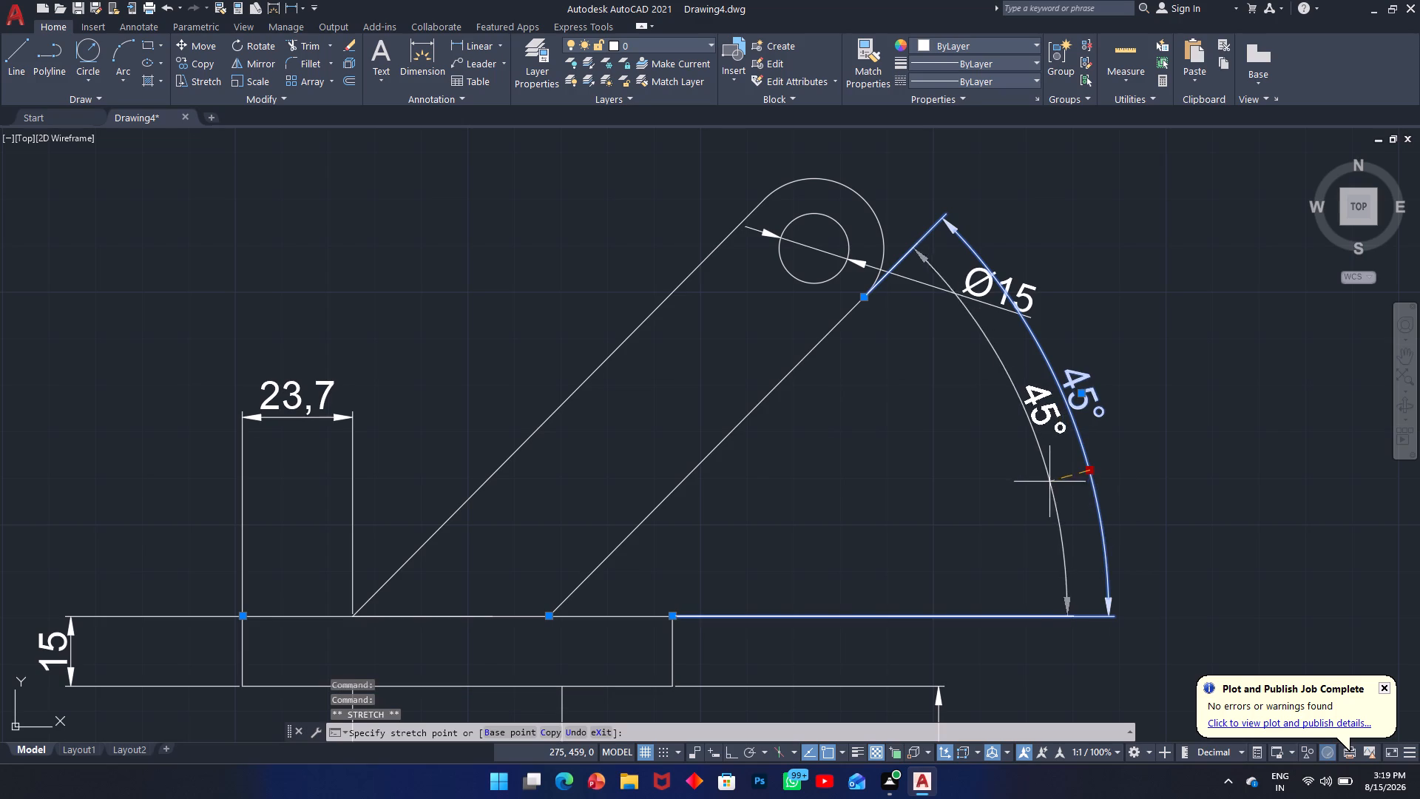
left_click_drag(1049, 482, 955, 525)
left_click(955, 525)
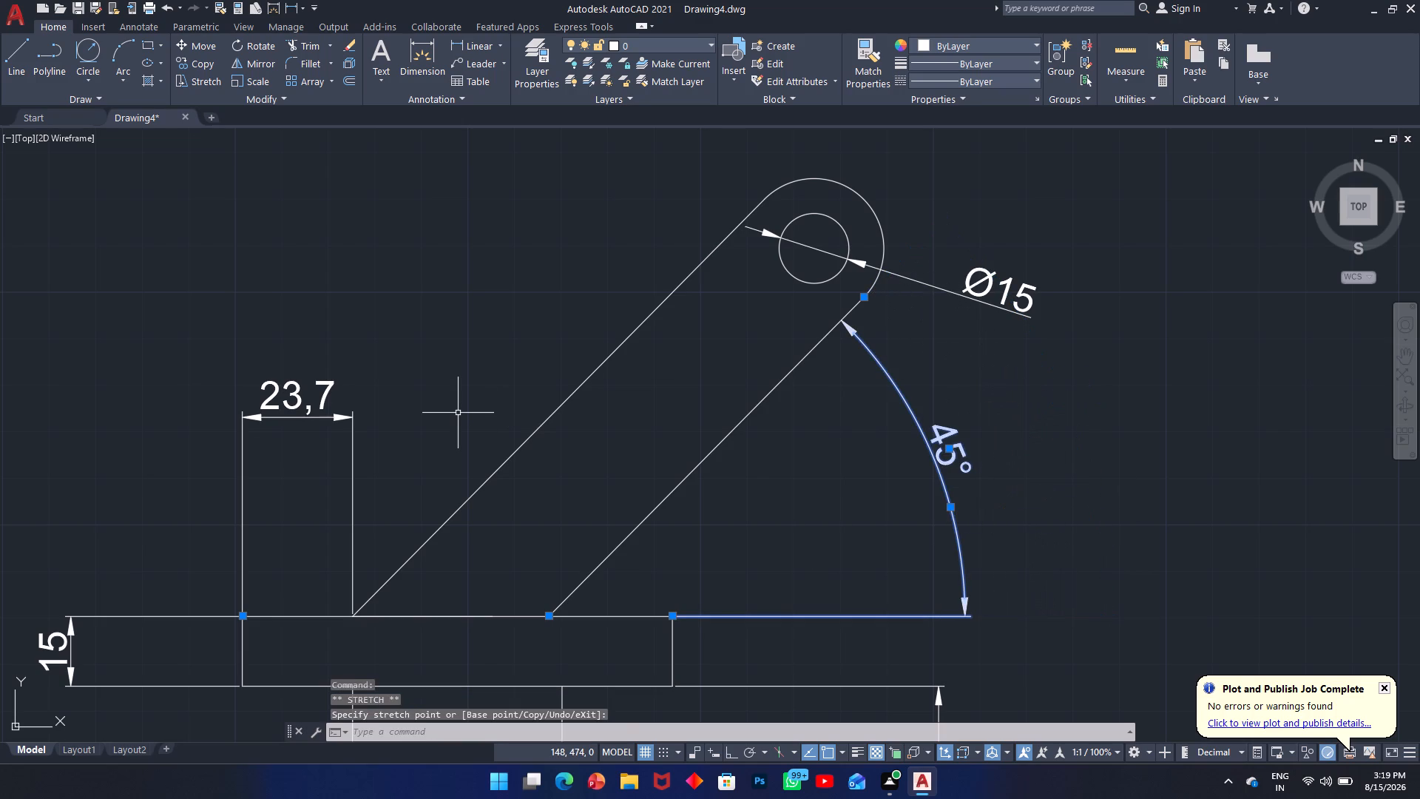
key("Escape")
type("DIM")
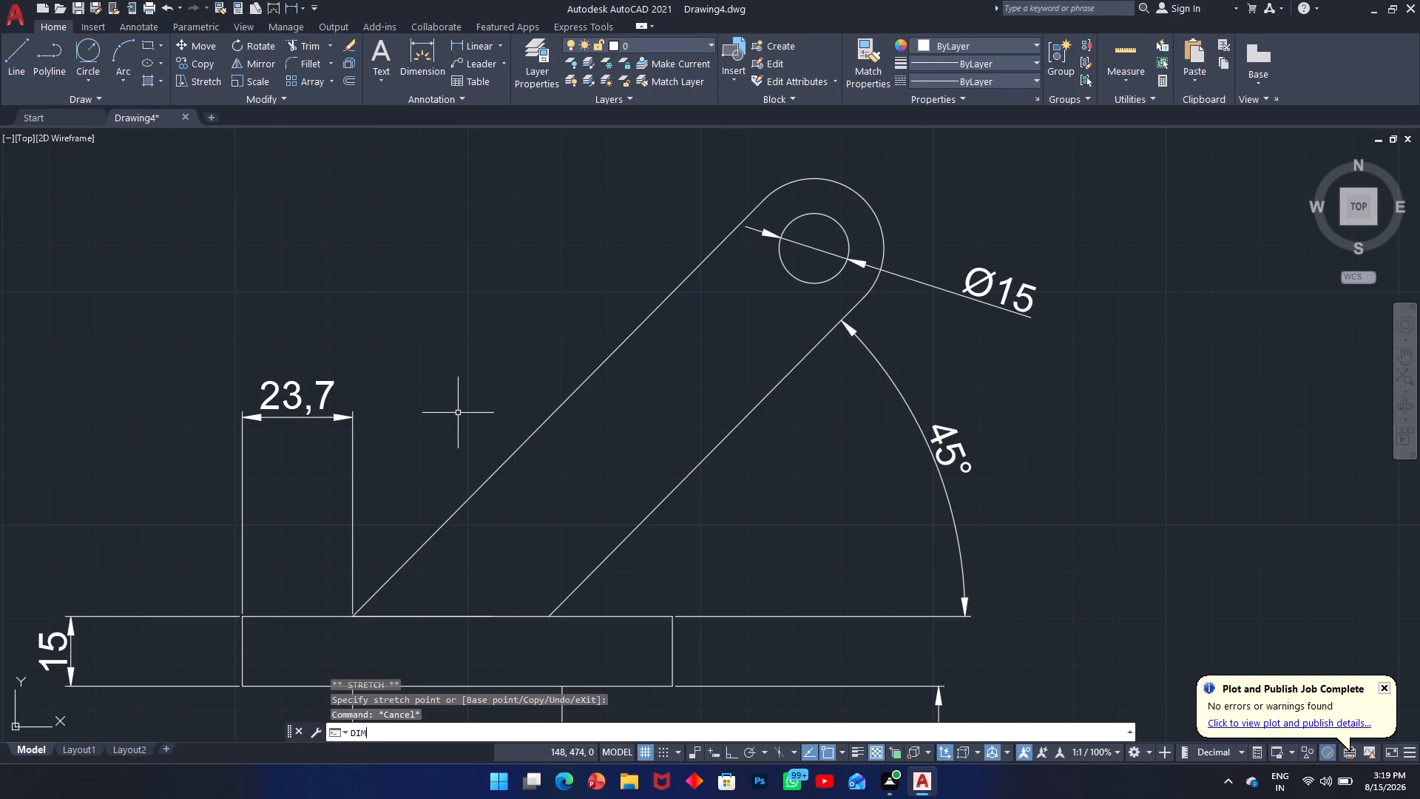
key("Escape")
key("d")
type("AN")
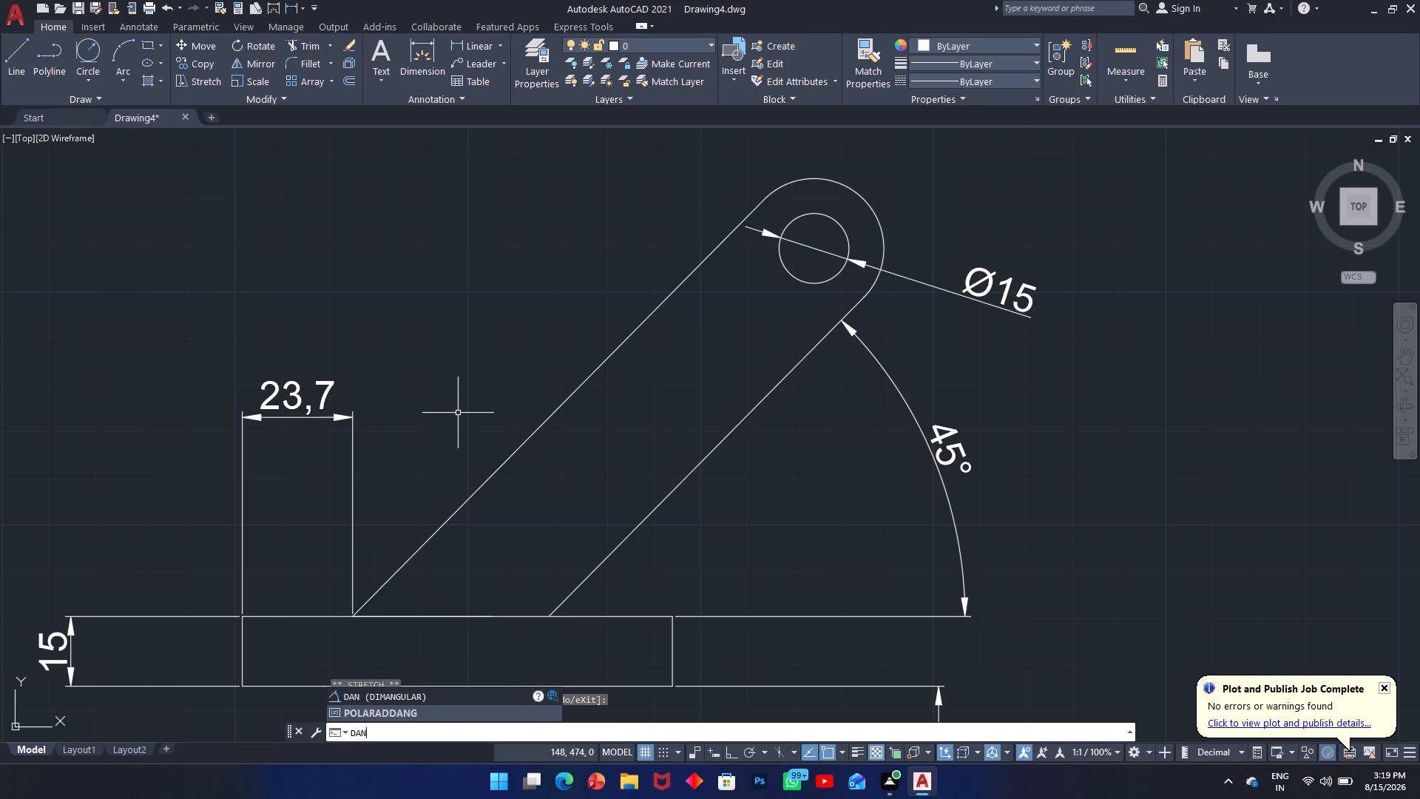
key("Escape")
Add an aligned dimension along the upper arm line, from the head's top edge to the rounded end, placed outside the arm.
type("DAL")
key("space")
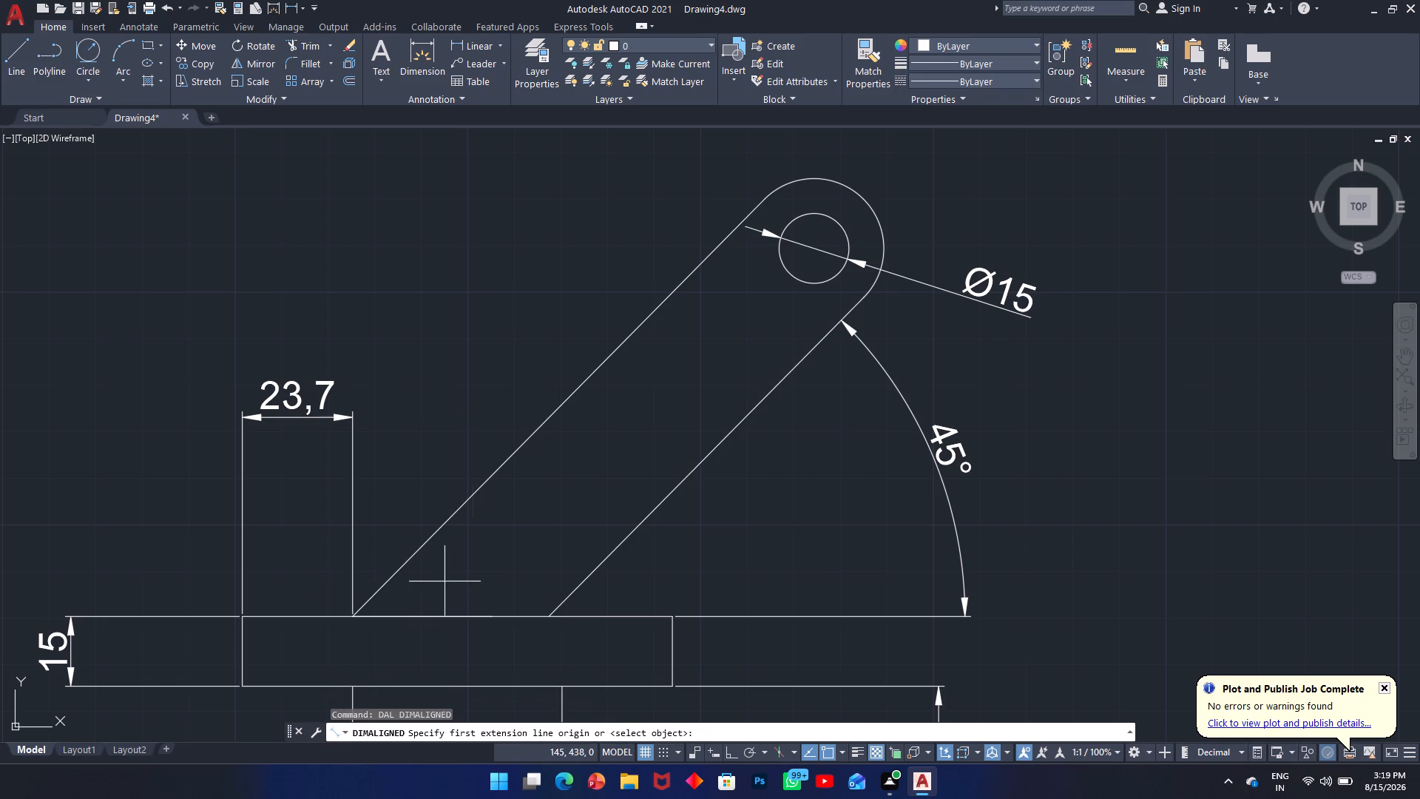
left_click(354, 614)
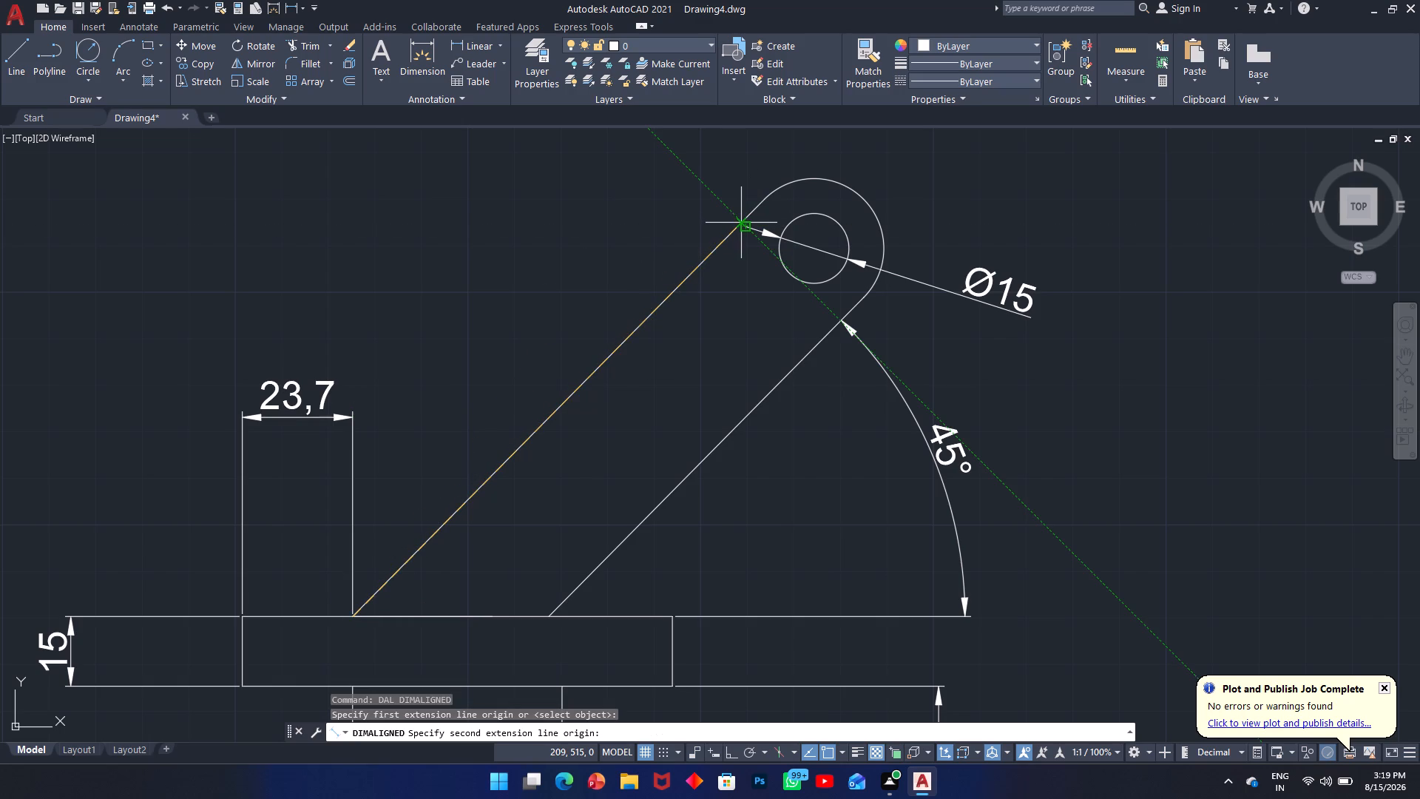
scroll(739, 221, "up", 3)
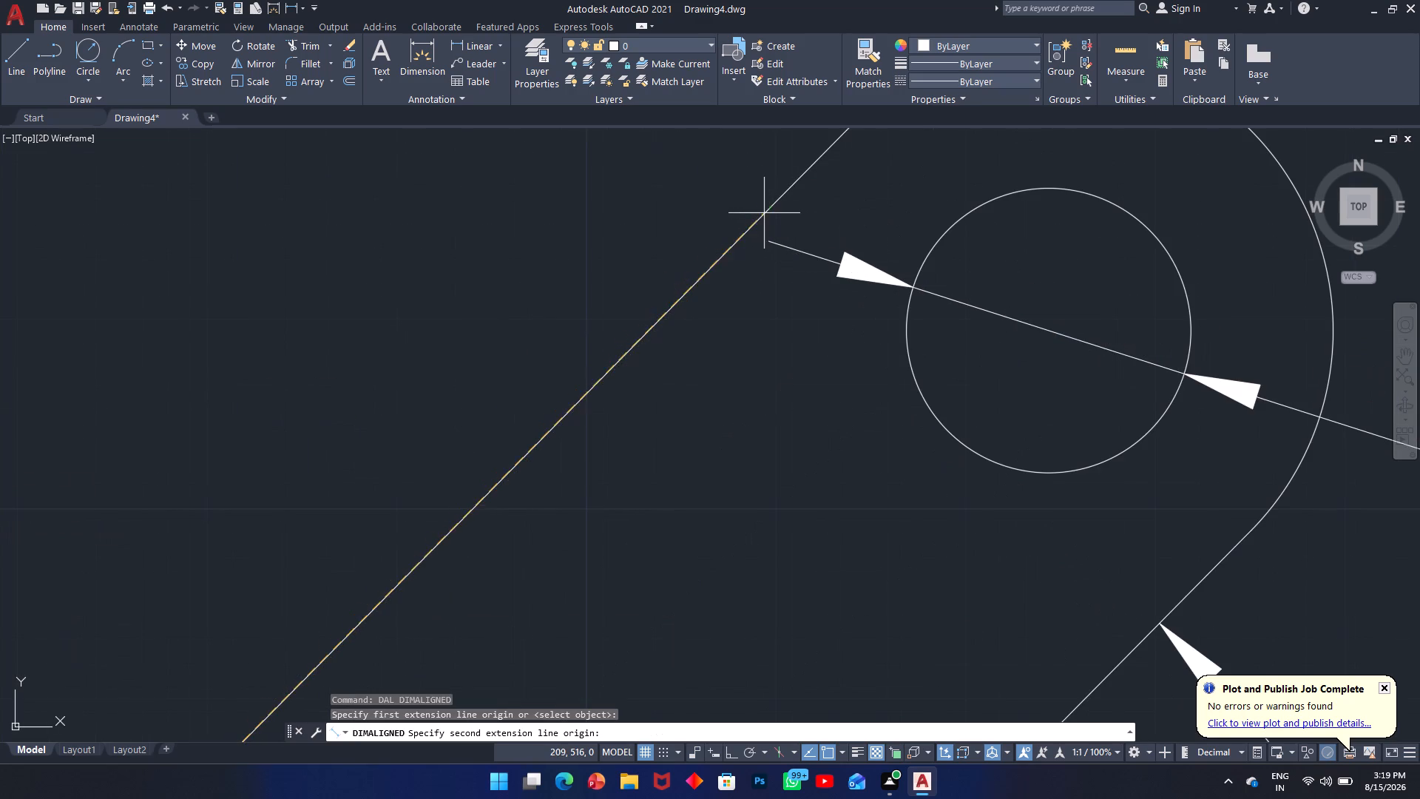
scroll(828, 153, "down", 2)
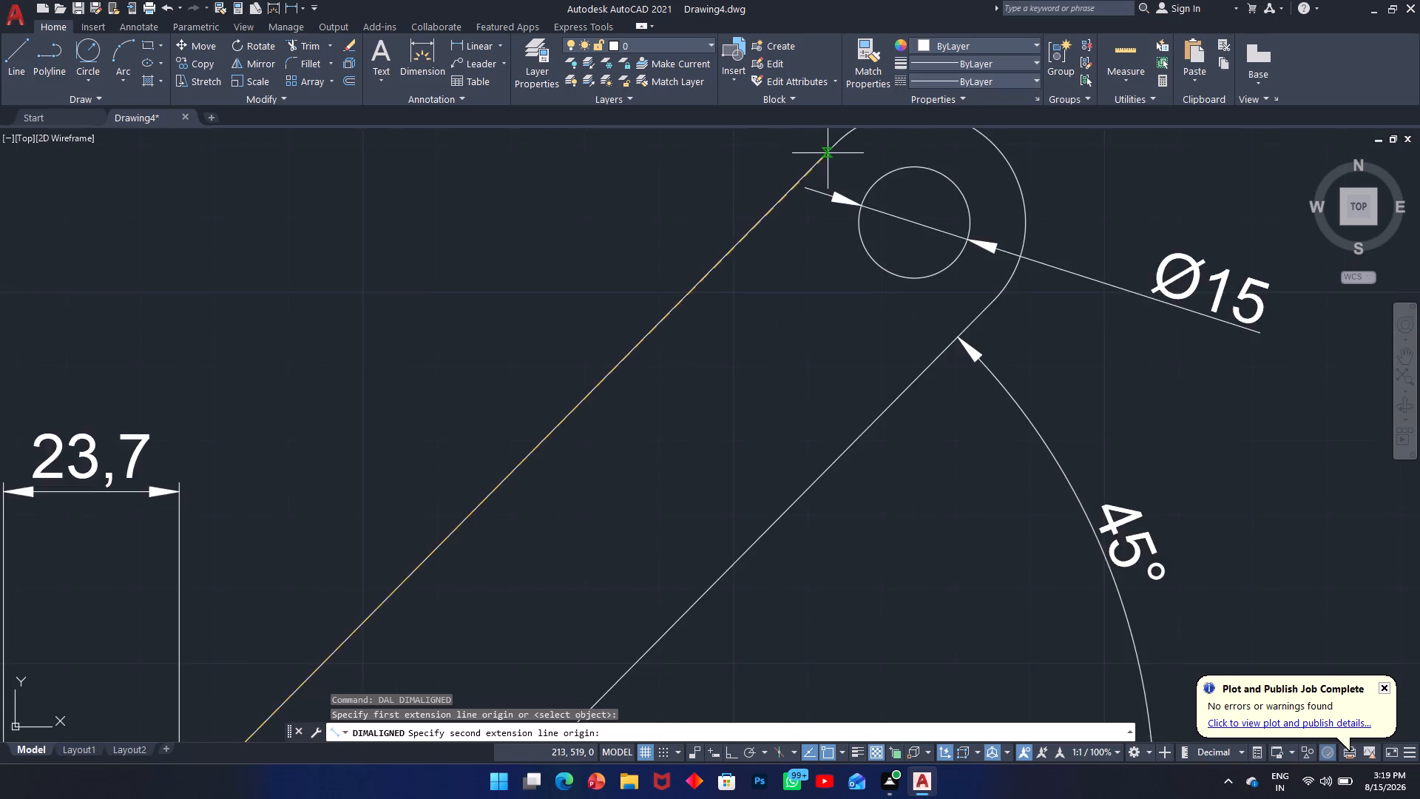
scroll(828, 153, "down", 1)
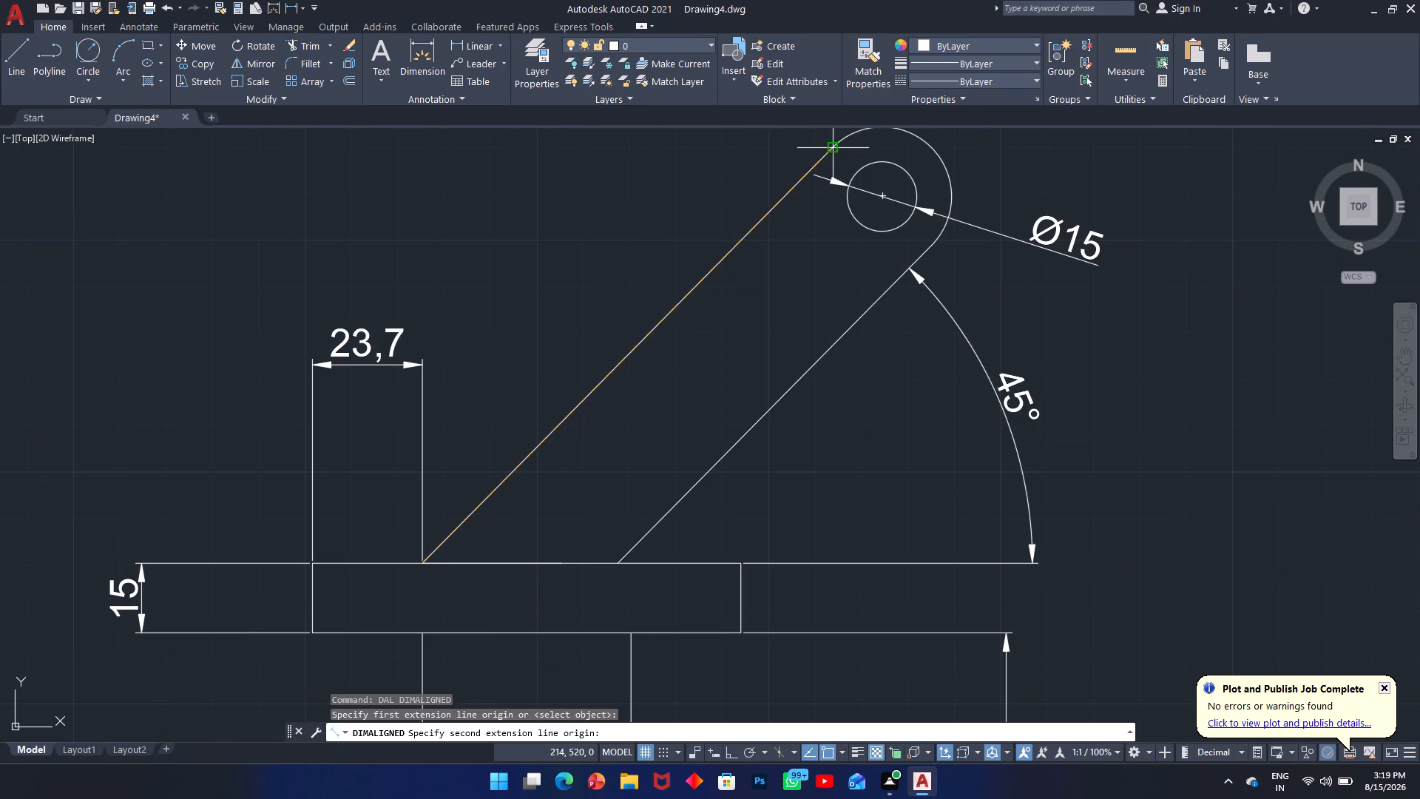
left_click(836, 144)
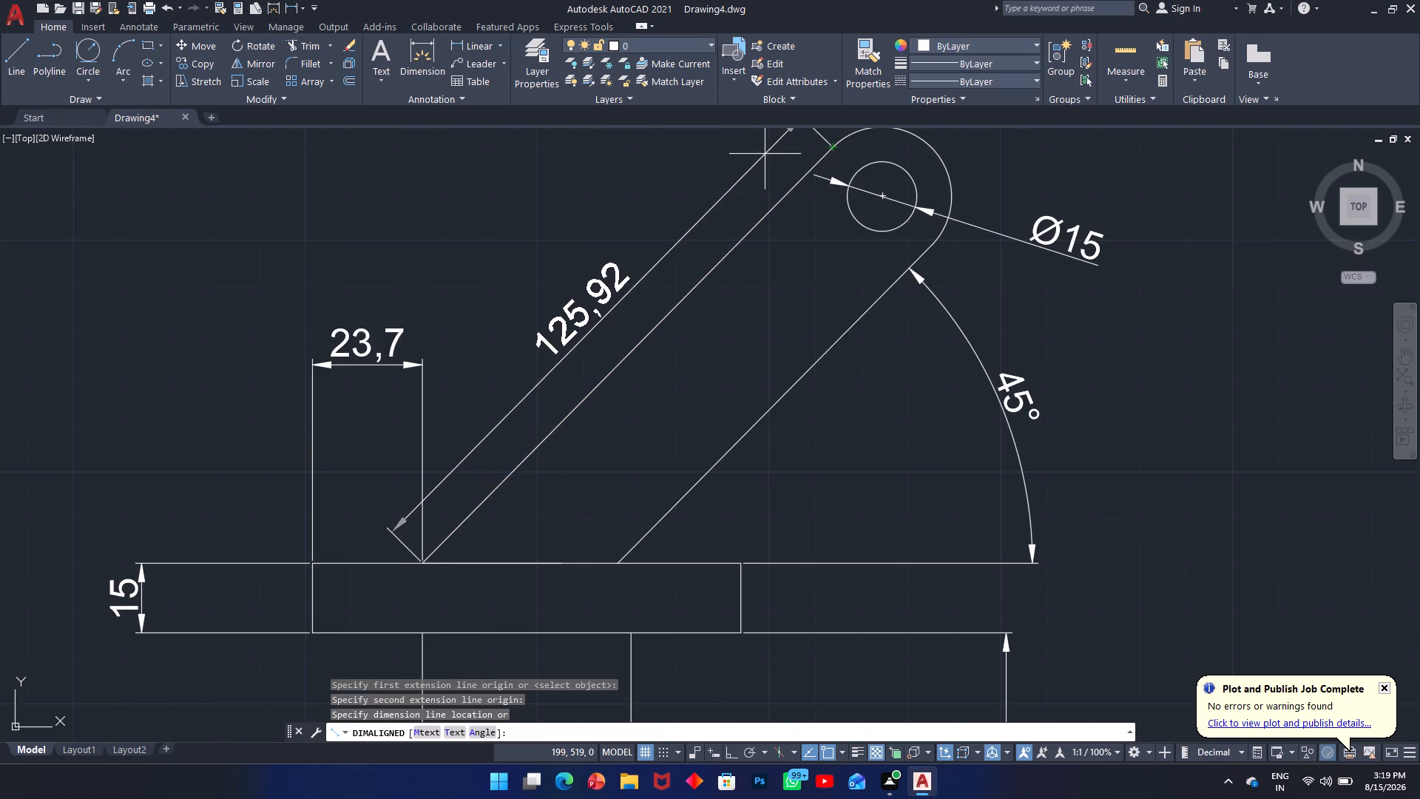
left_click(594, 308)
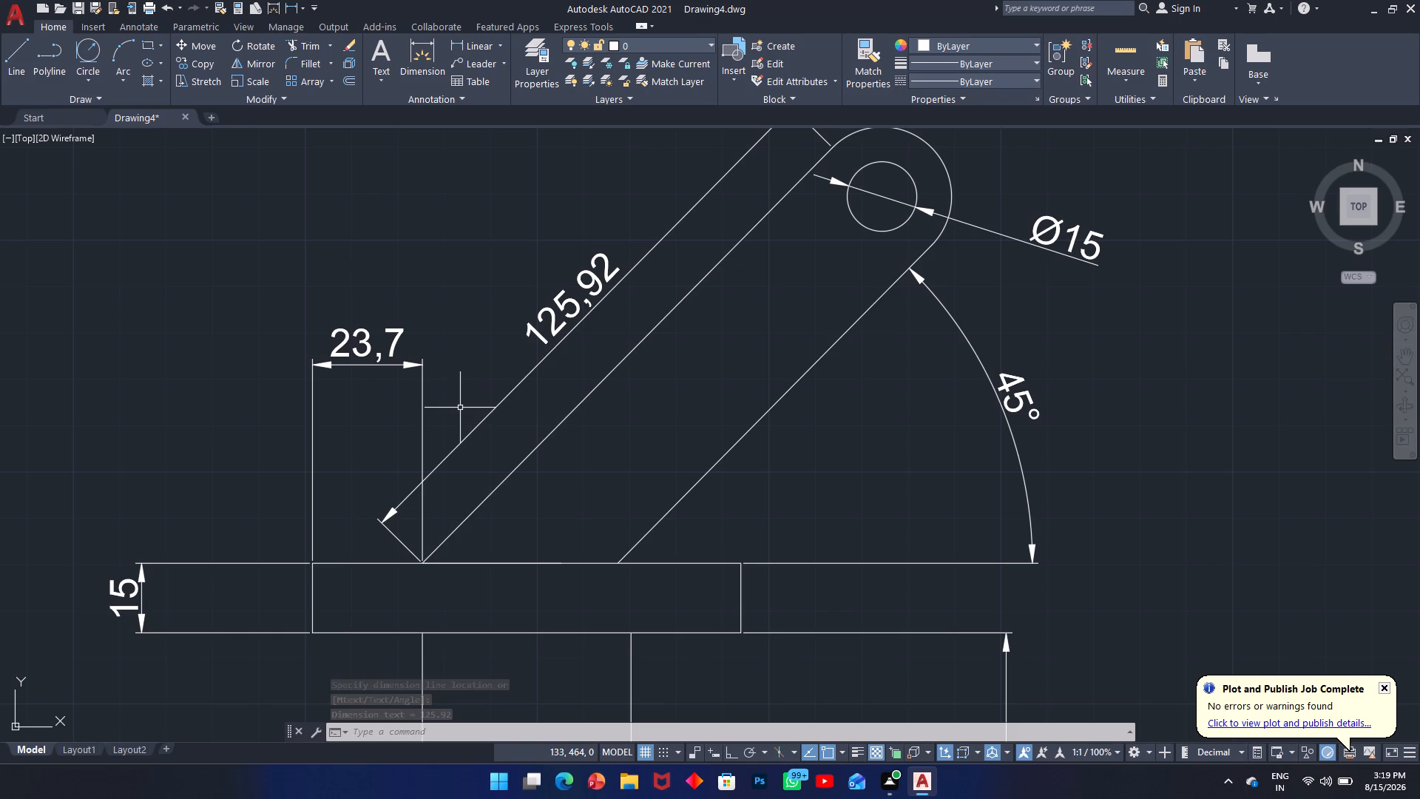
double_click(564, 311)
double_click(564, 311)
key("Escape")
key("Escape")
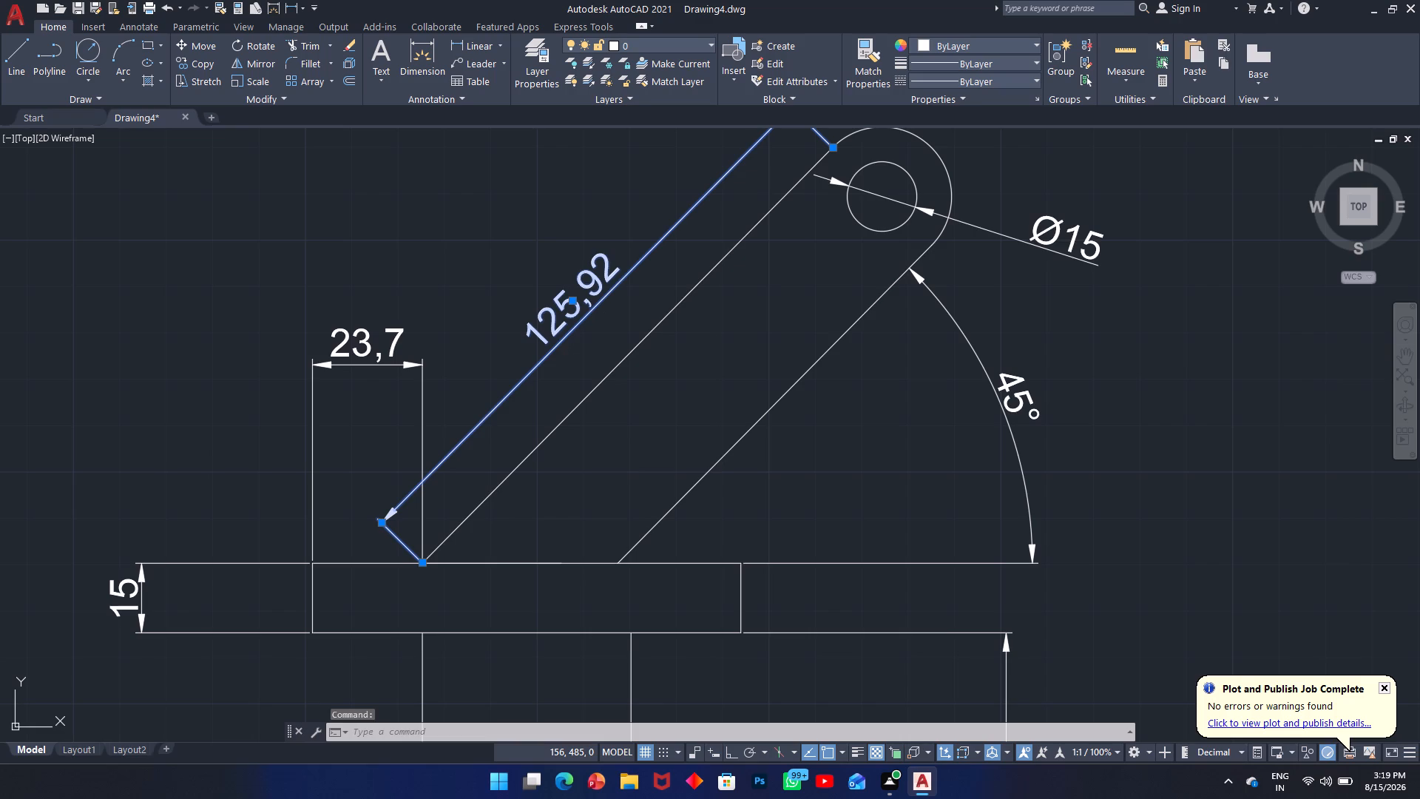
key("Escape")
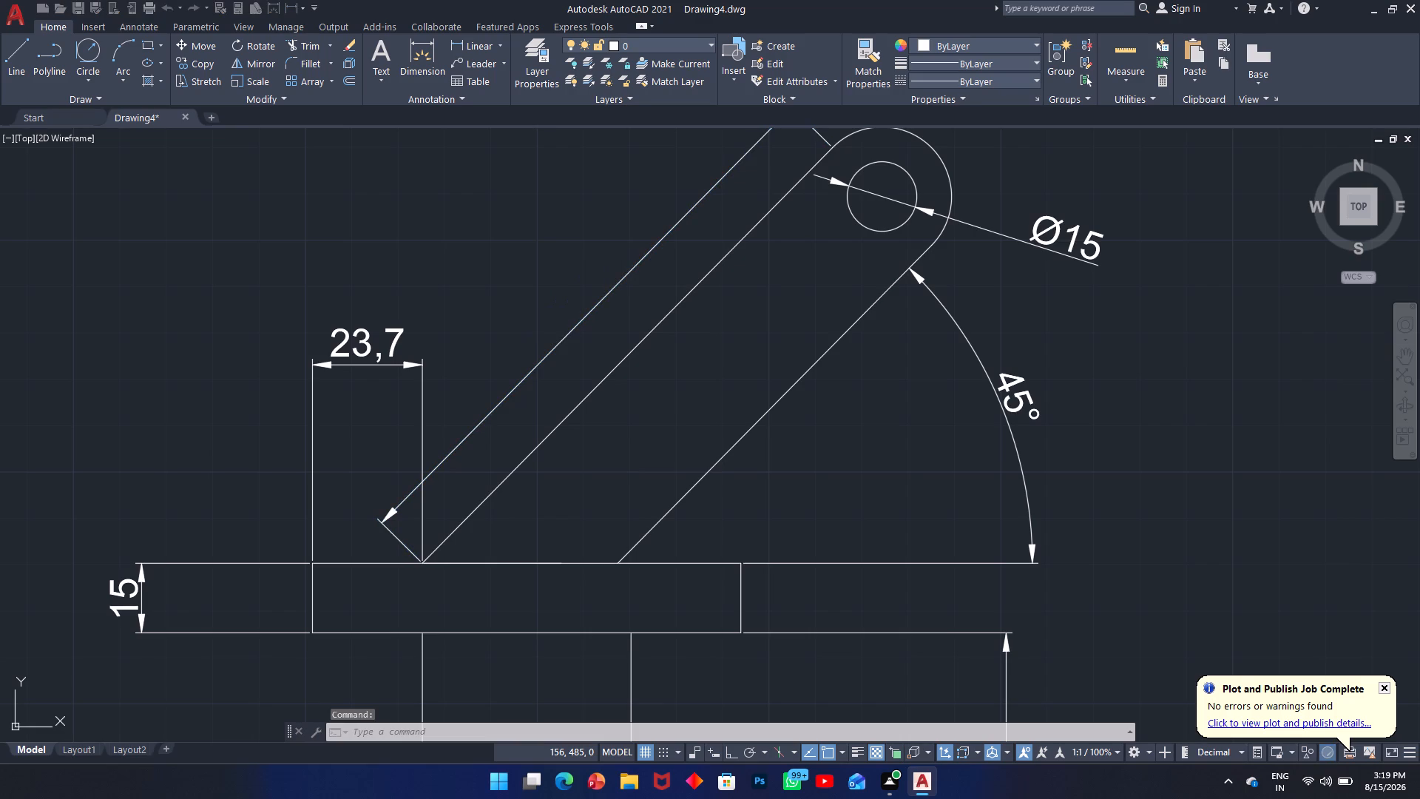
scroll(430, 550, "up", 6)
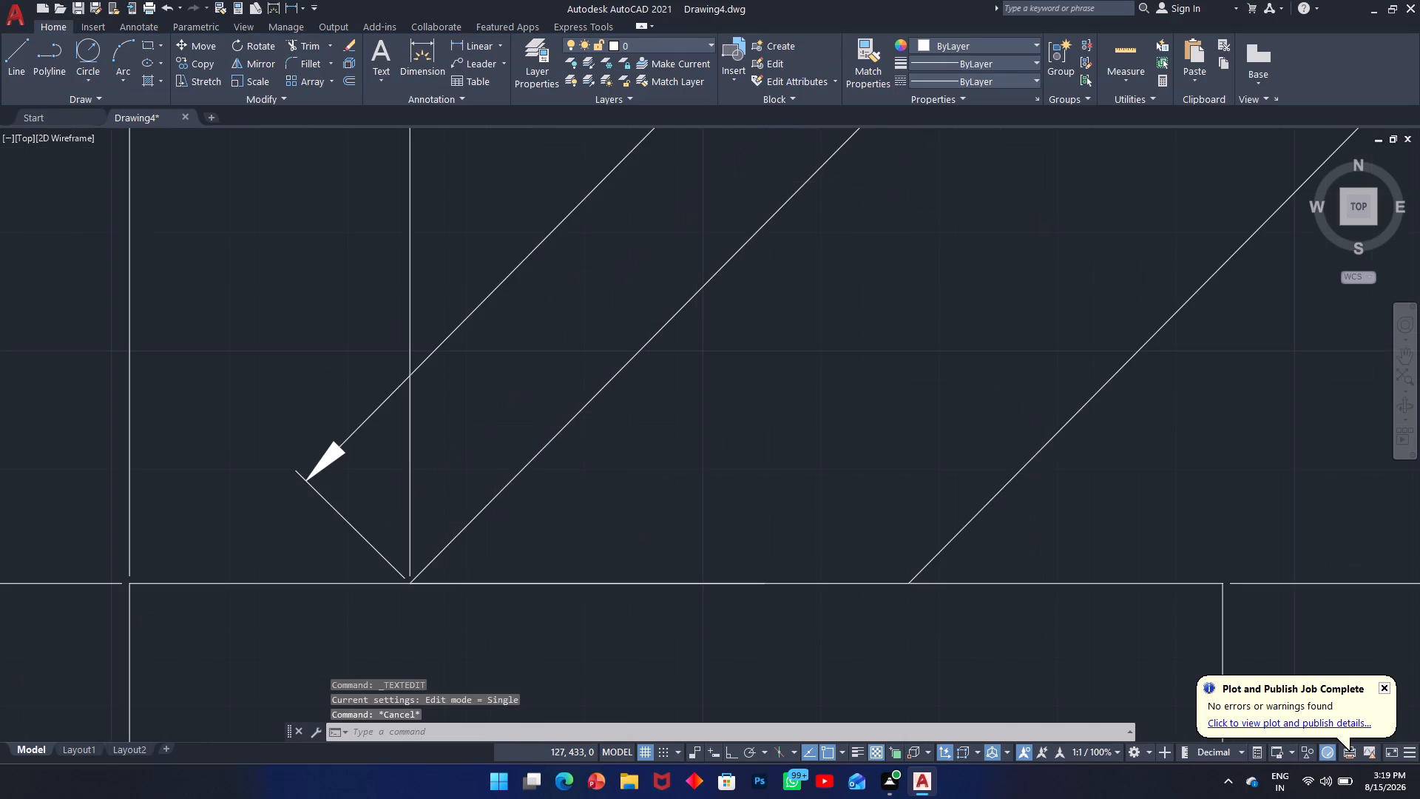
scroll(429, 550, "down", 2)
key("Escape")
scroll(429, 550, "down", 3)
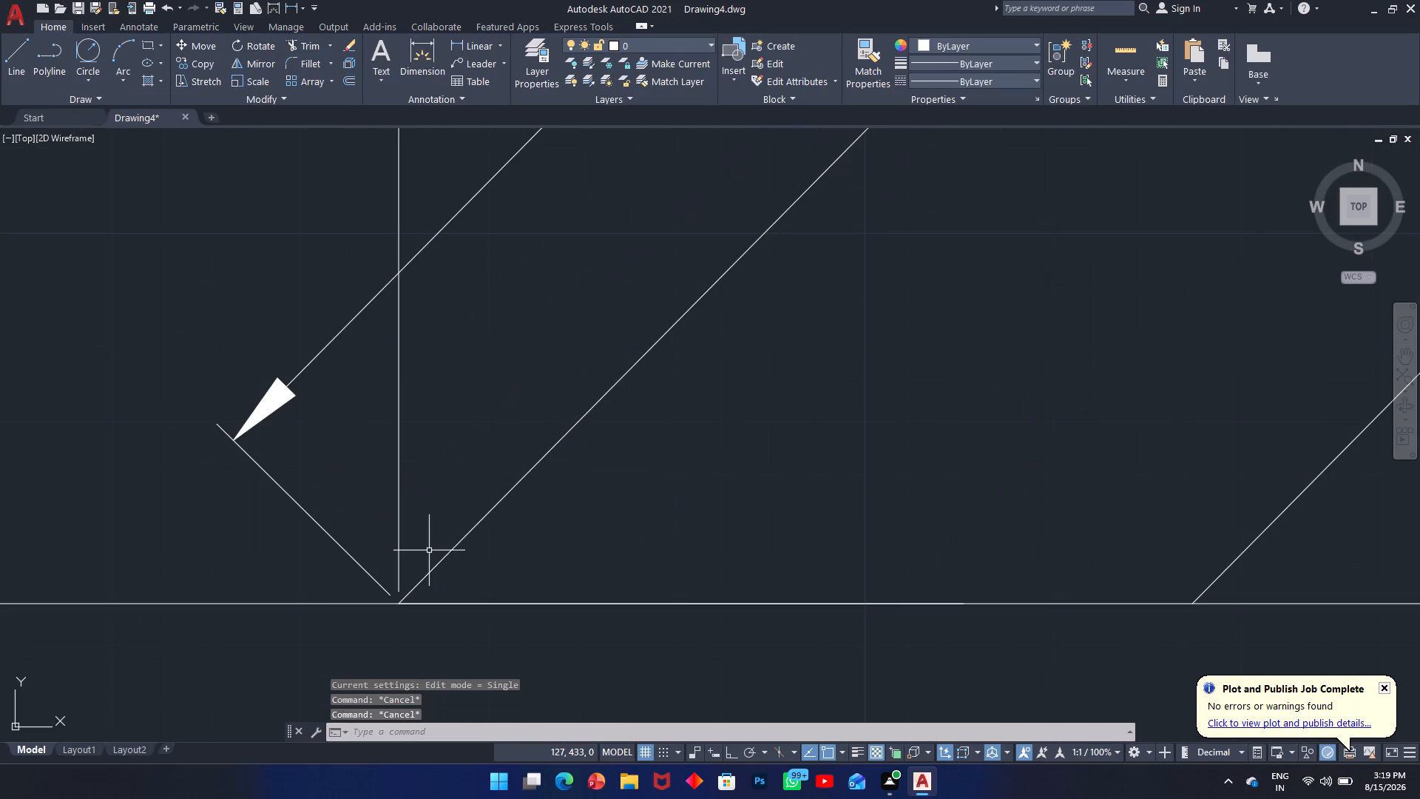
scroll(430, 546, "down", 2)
Undo the arm's aligned and angular dimensions, the trims and the offset line, back to the single tangent arm line and full outer circle.
key("ctrl+z")
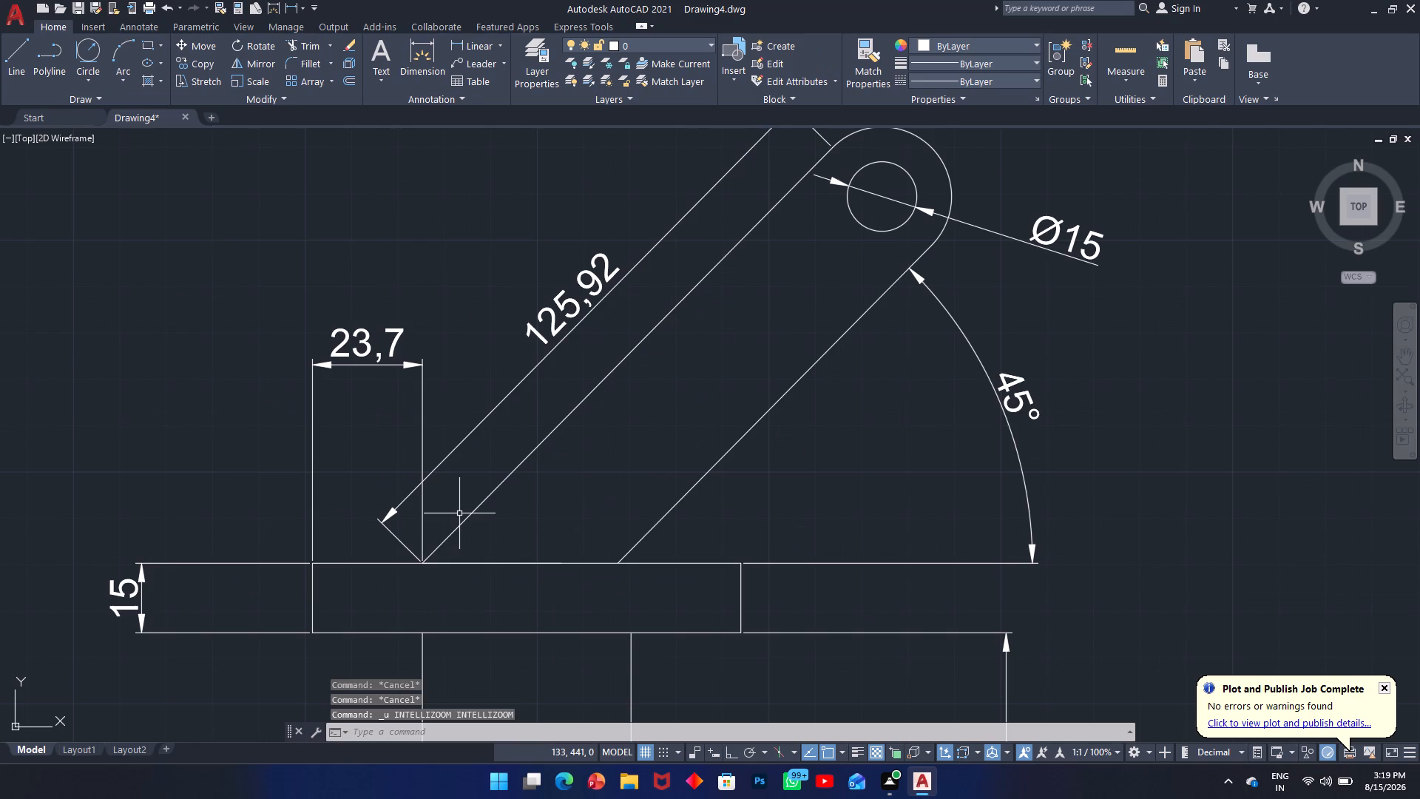
key("ctrl+z")
key("ctrl+z")
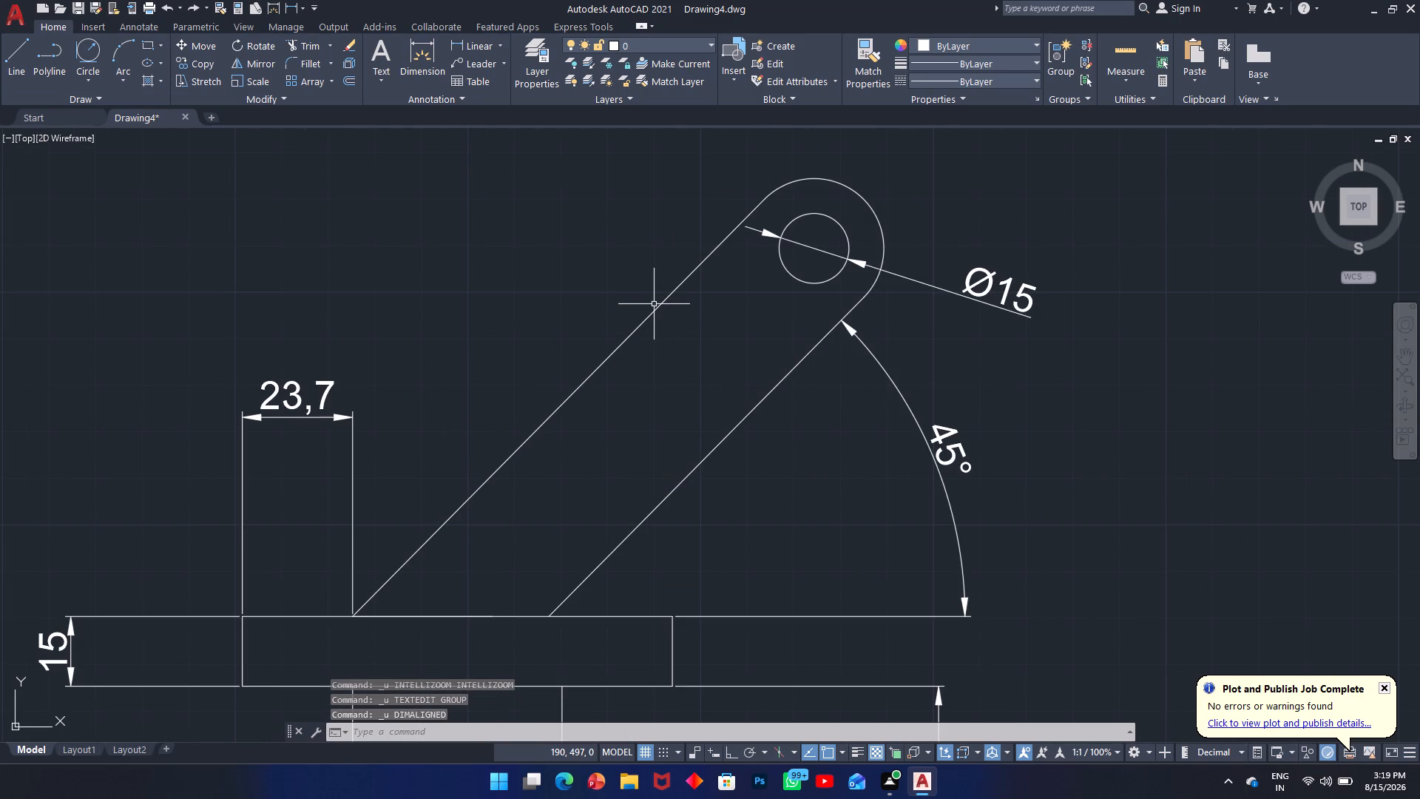
key("space")
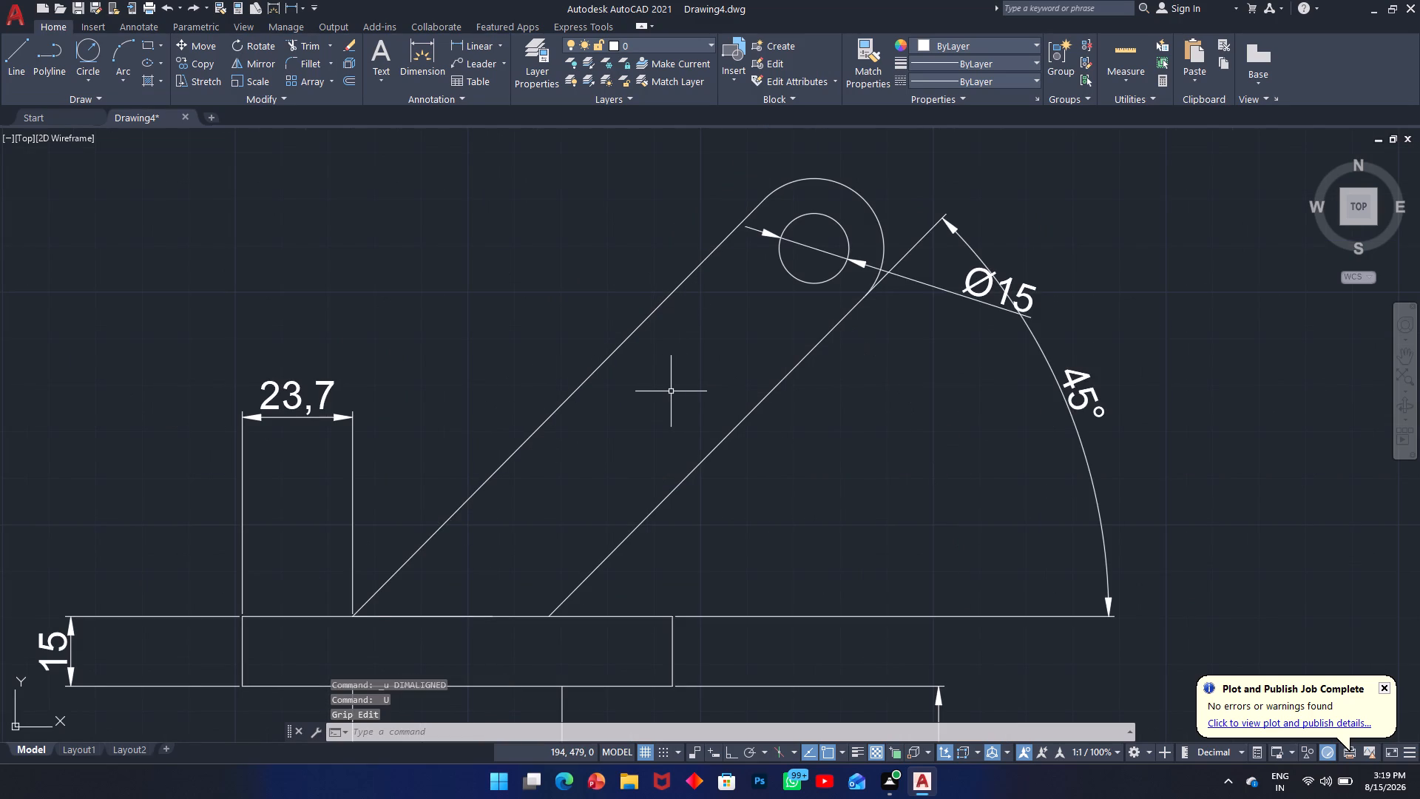
key("ctrl+z")
key("ctrl+z")
key("ctrl+z")
key("ctrl+z")
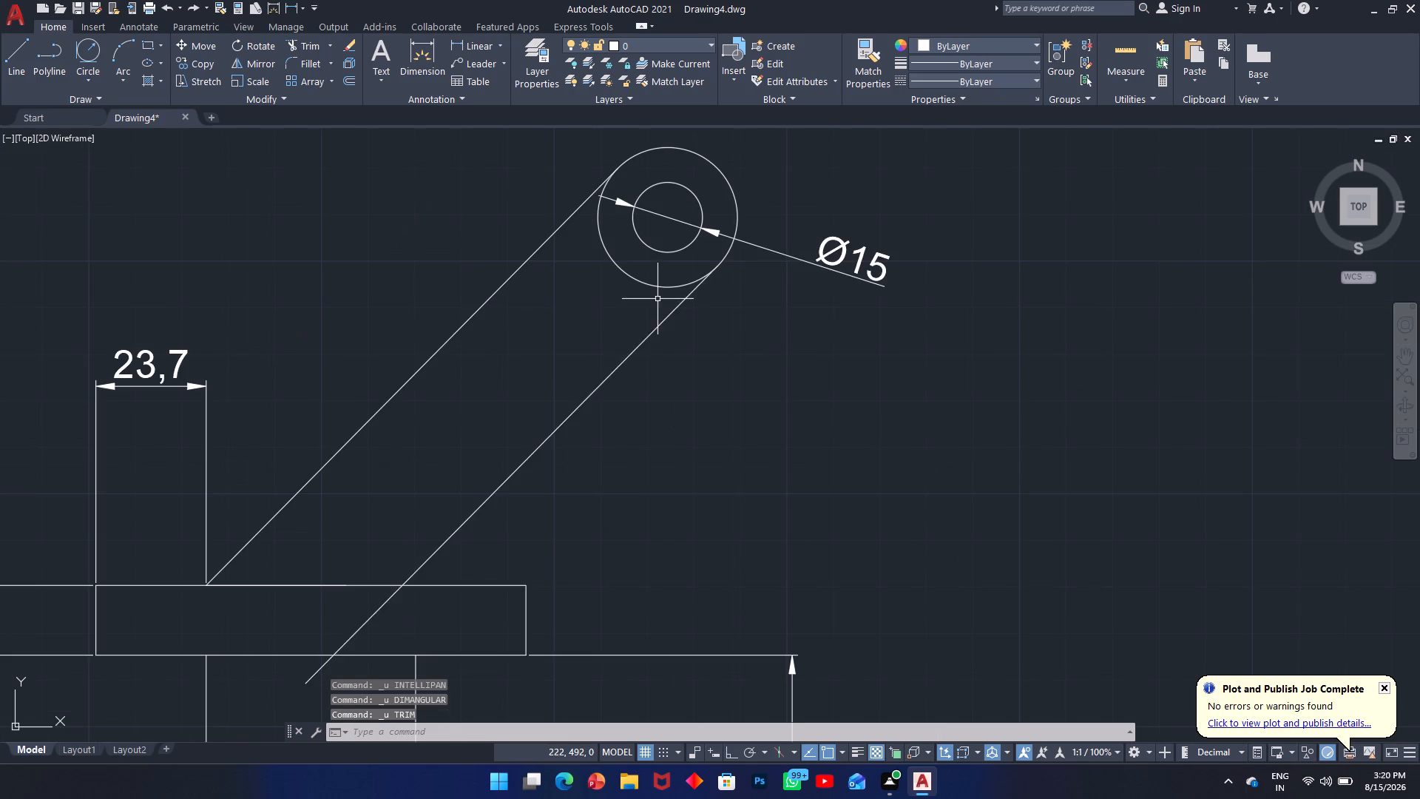
key("ctrl+z")
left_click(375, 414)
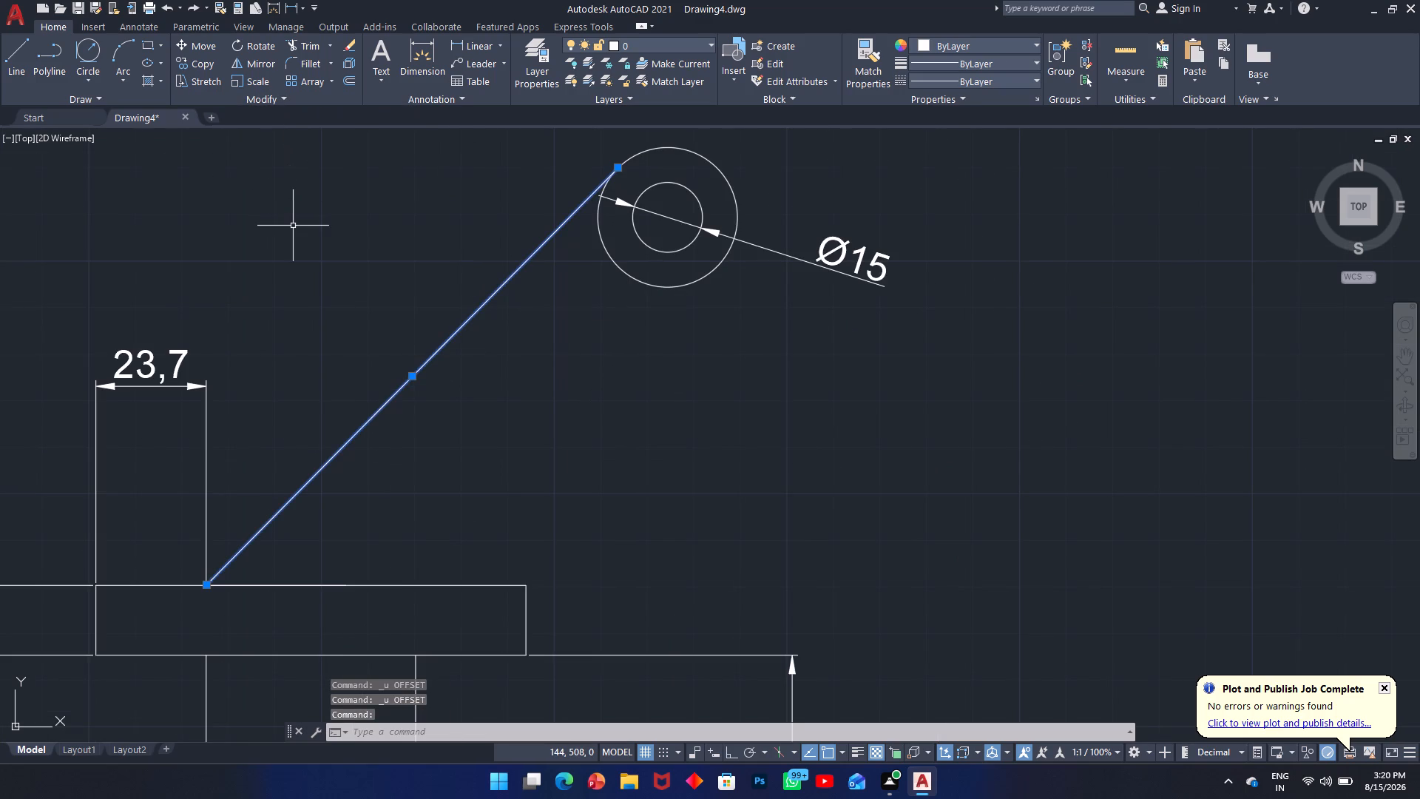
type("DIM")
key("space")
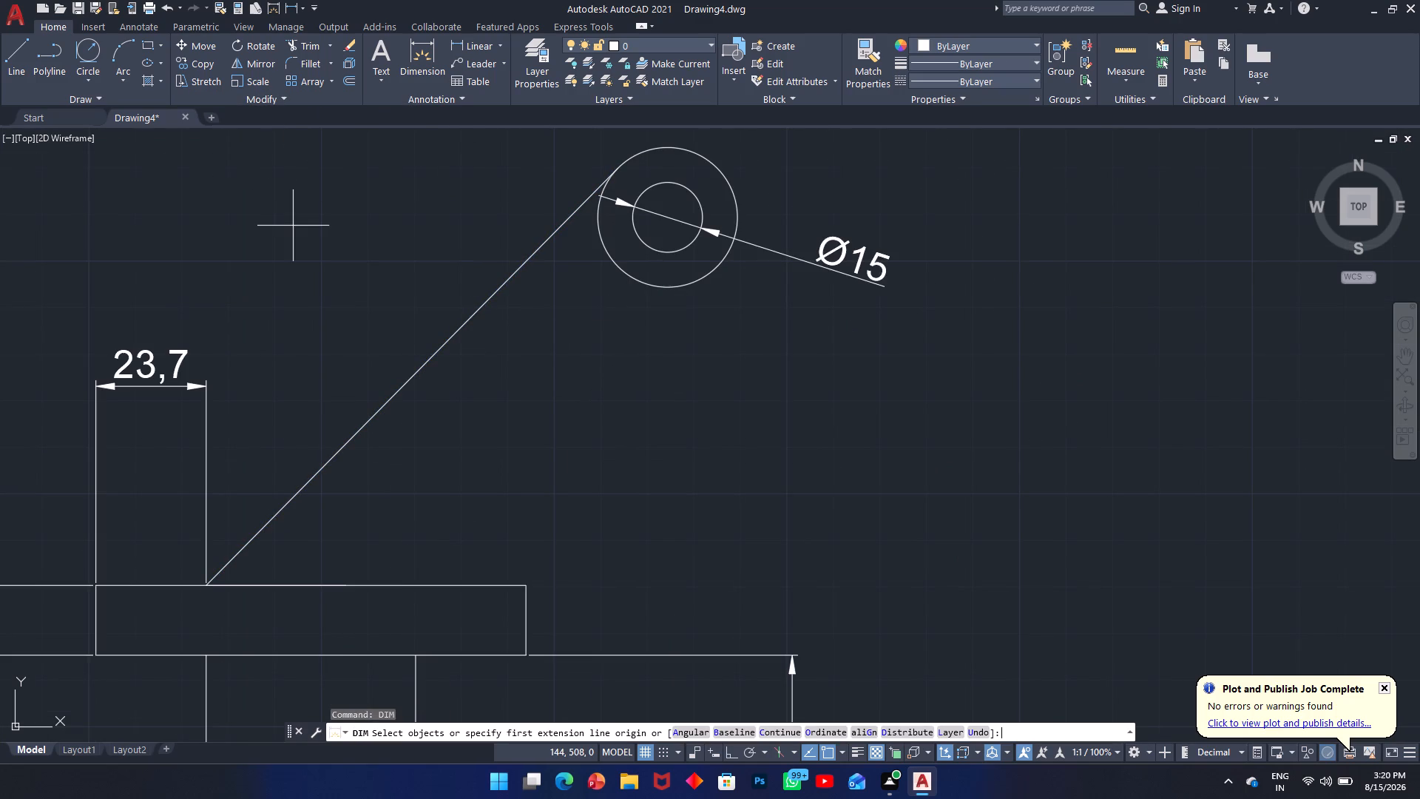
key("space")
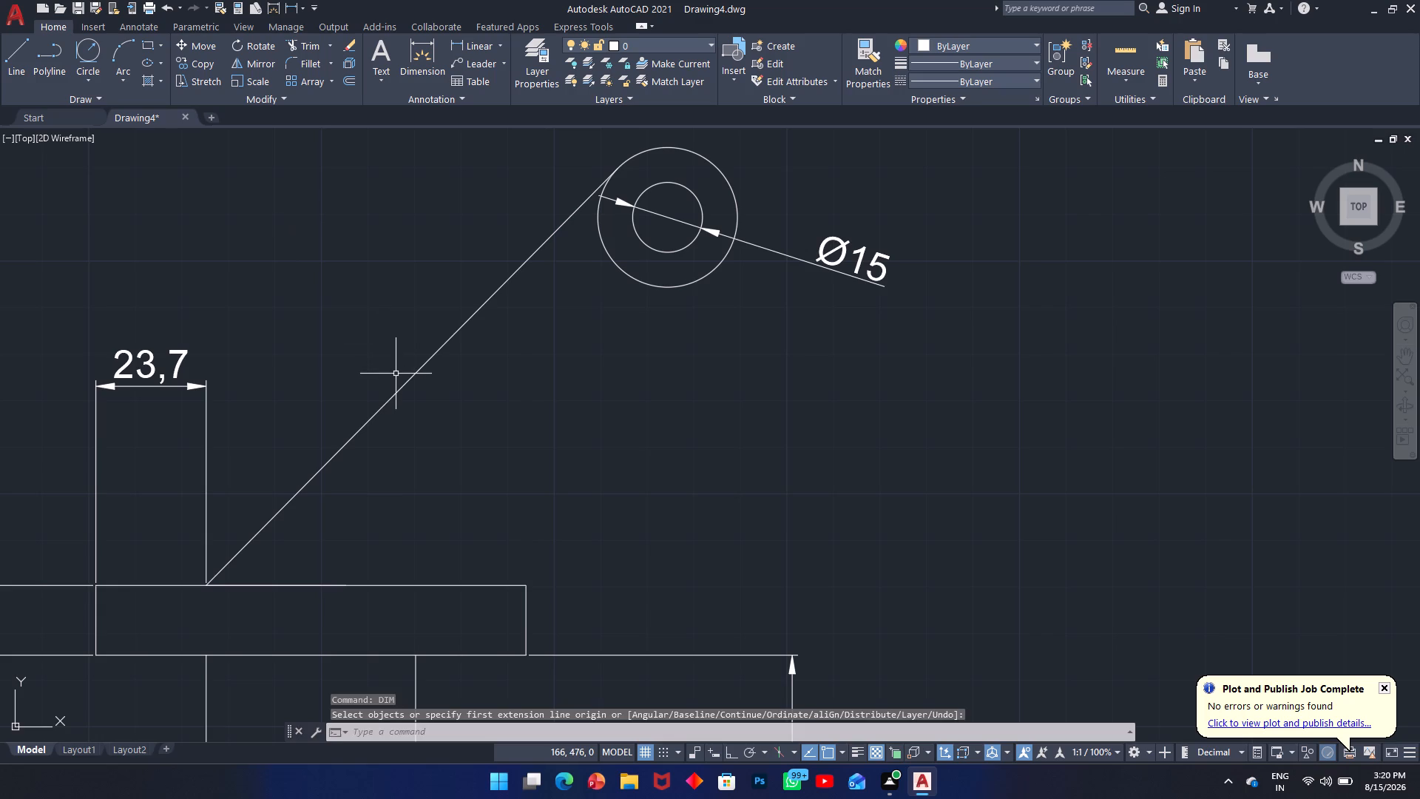
Check the tangent arm line's length with a temporary aligned dimension from the head's top edge to the outer circle.
key("d")
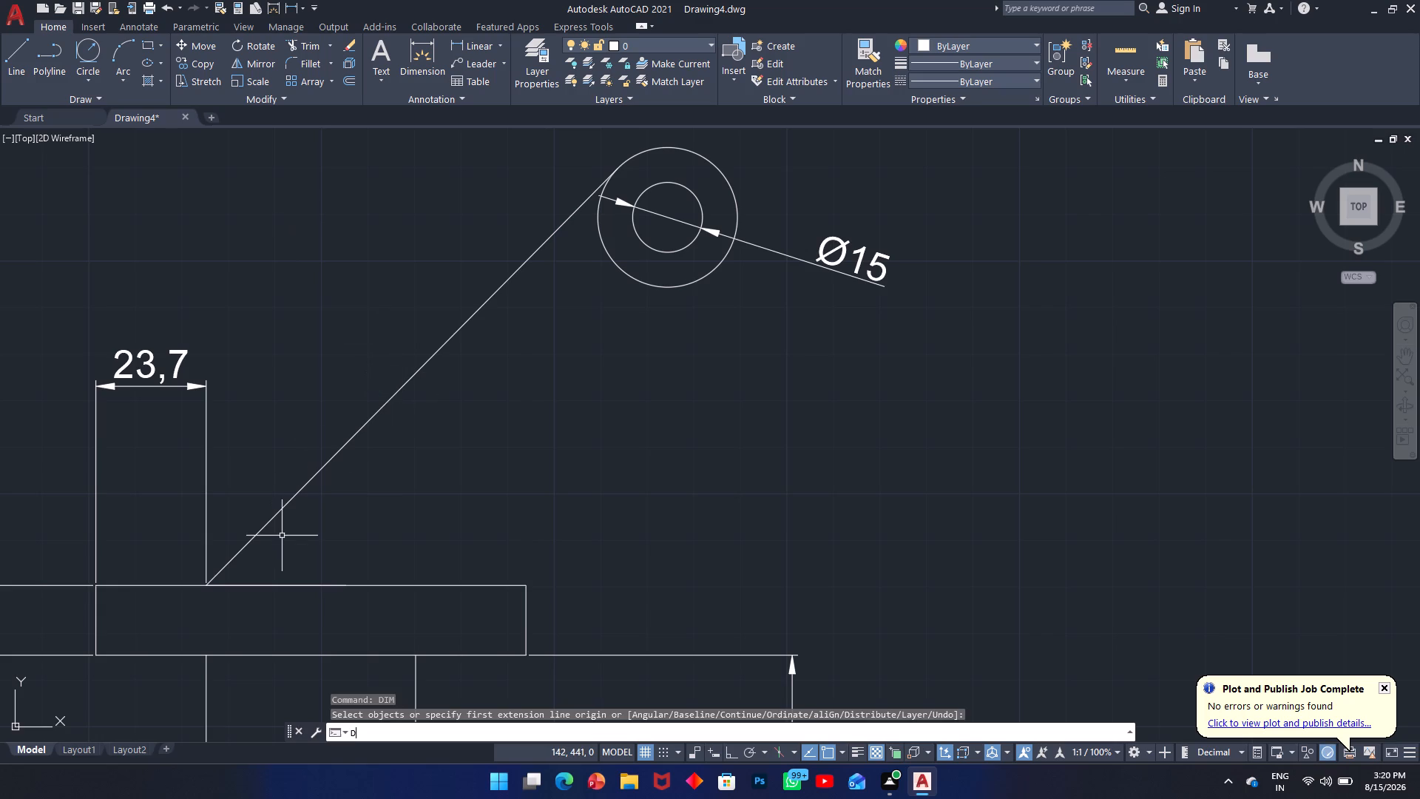
type("AL")
key("space")
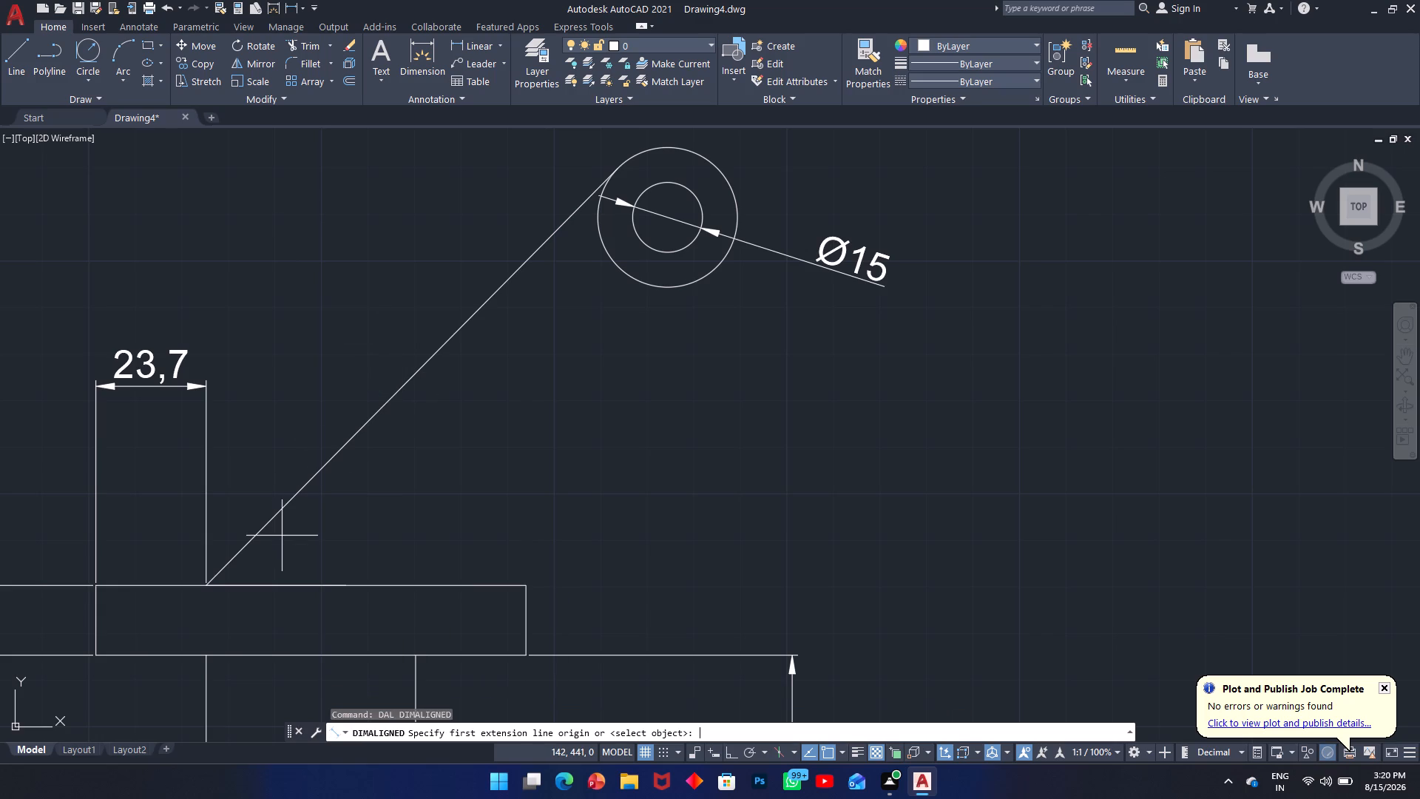
left_click(206, 589)
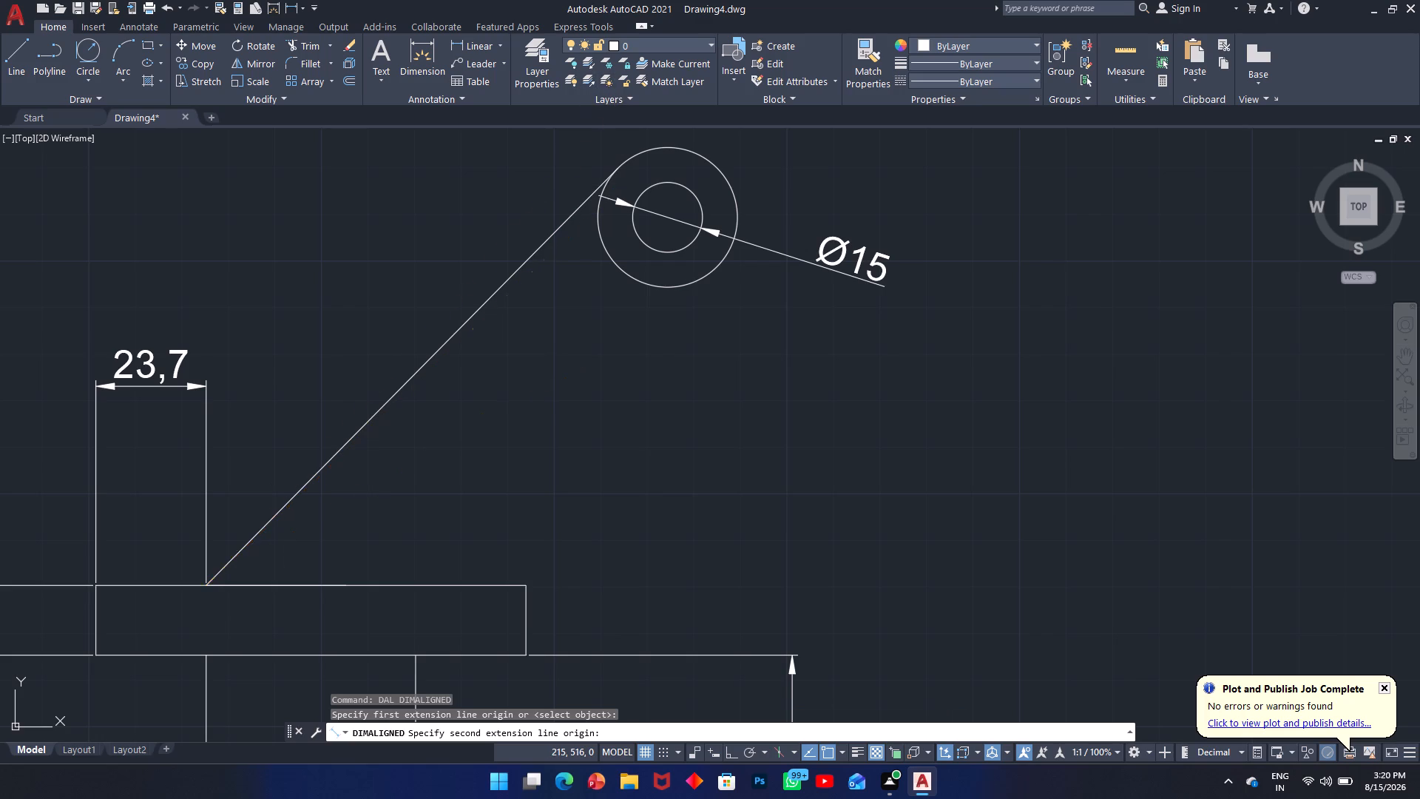
left_click(621, 170)
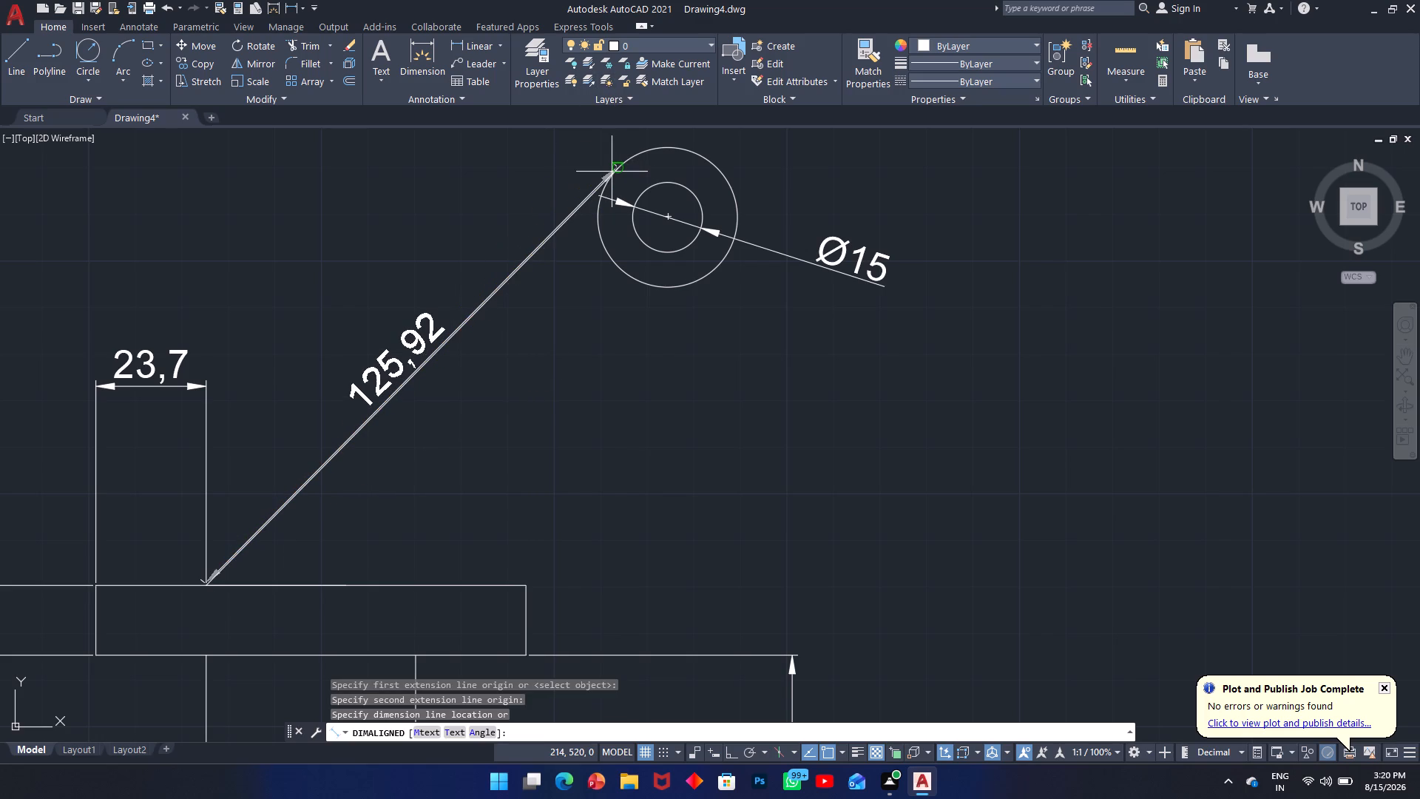
key("Escape")
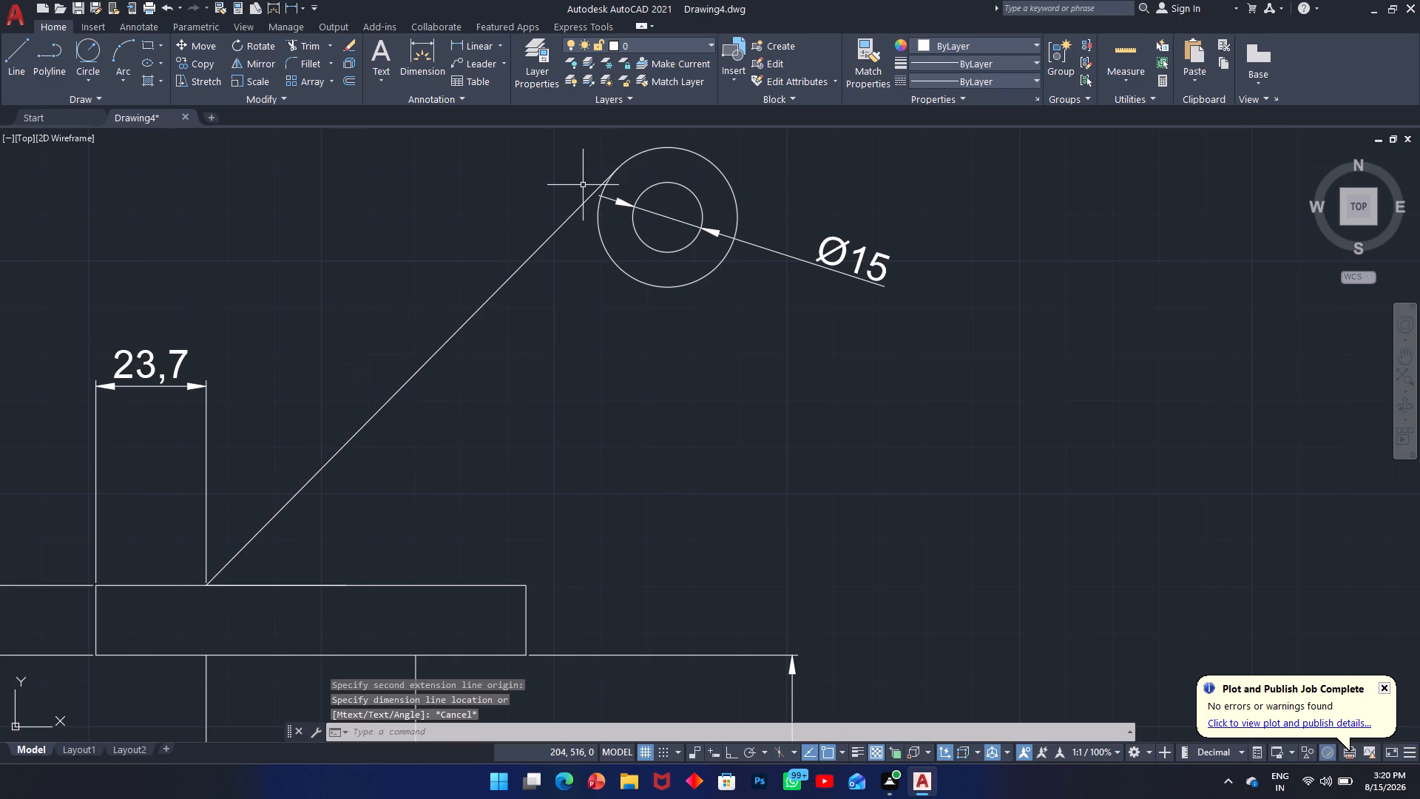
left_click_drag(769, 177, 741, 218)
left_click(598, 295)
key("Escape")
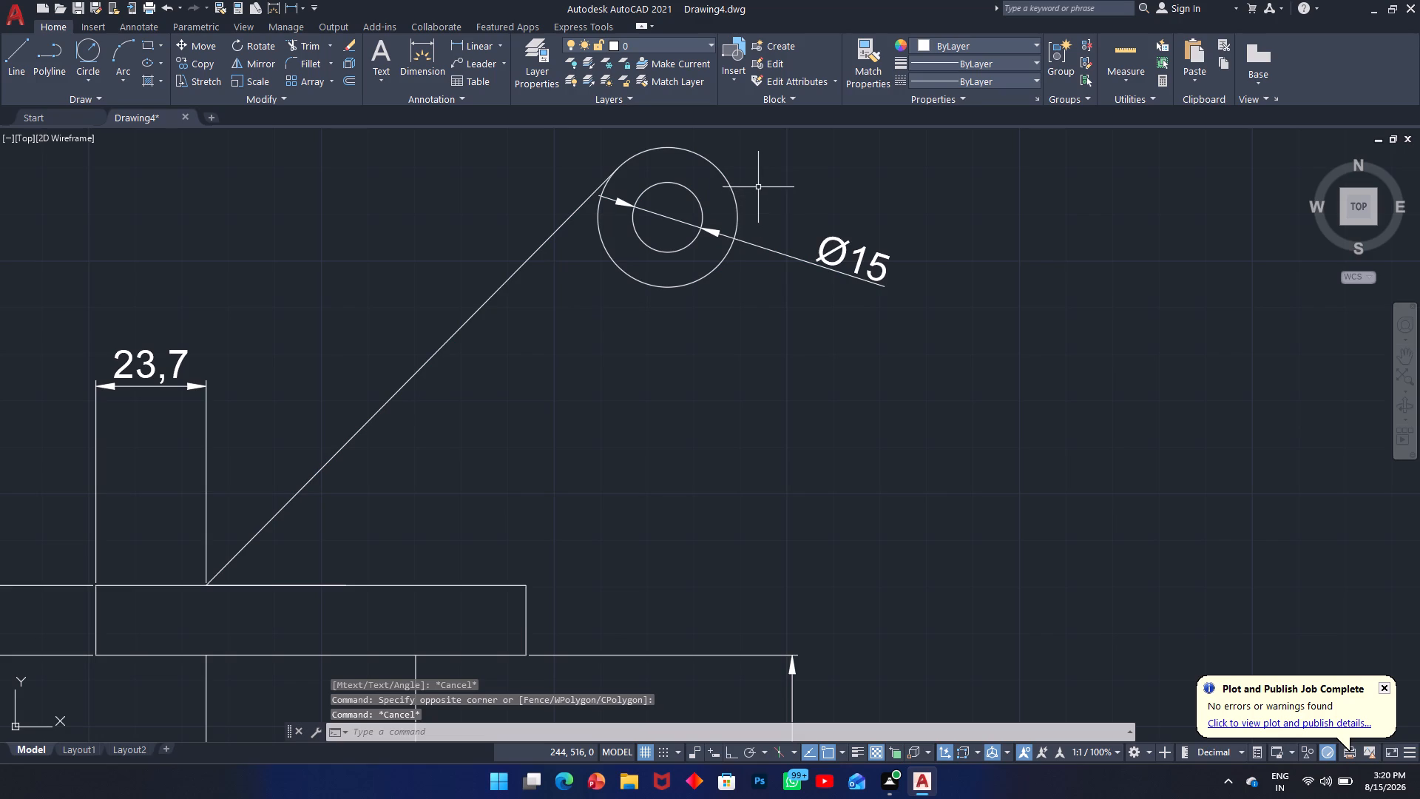
Move the two concentric end circles and their Ø15 dimension away from the arm line into the empty space beside it.
left_click_drag(757, 186, 748, 207)
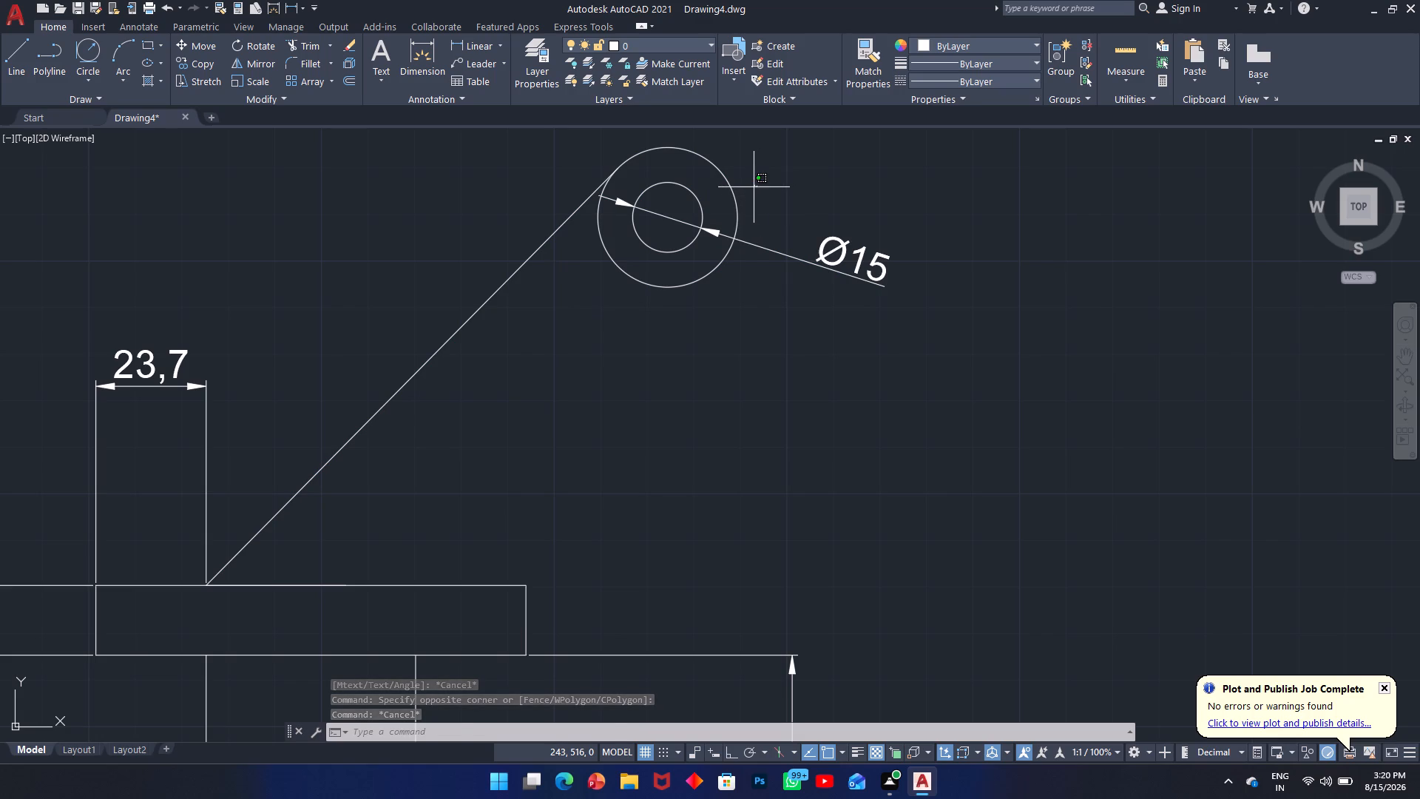
left_click_drag(748, 207, 748, 209)
left_click(612, 269)
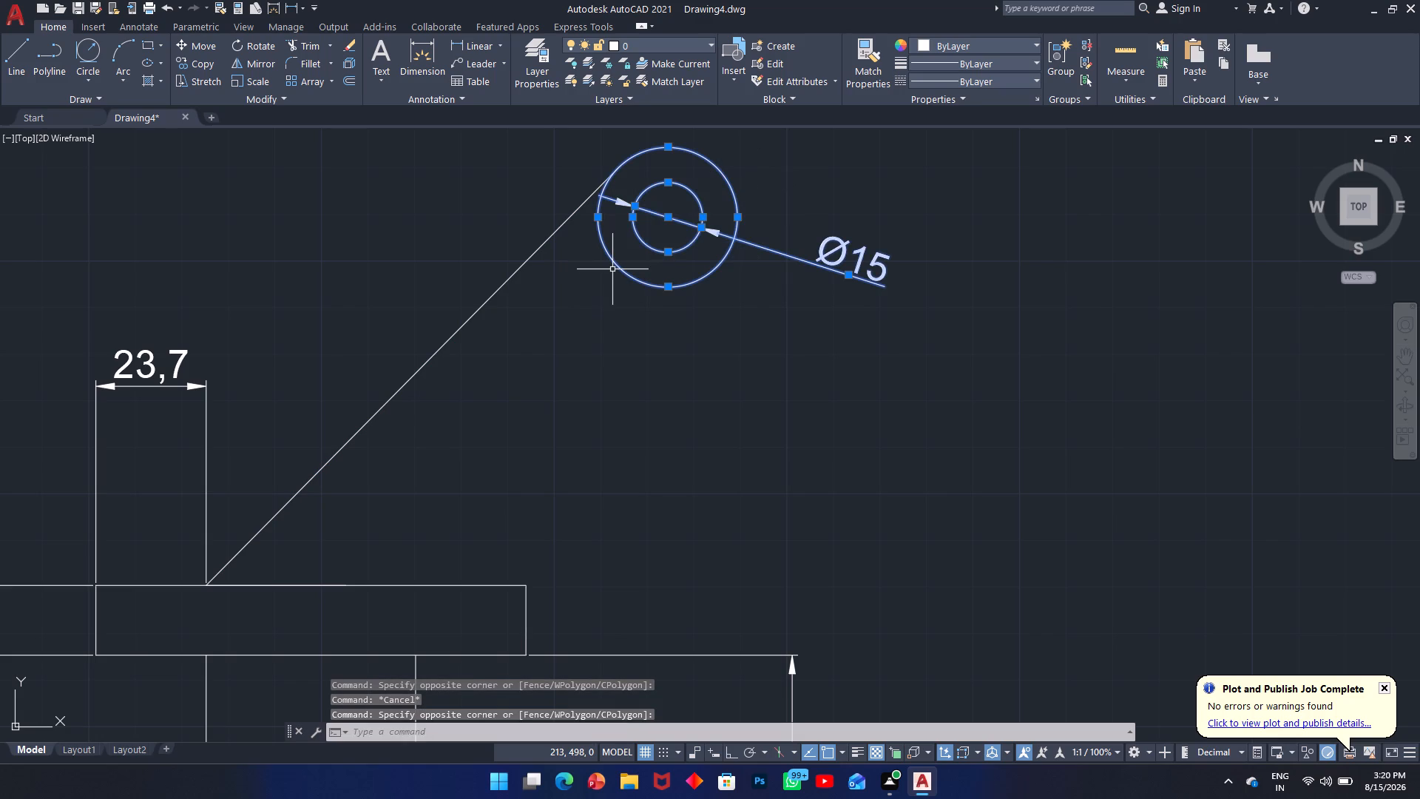
type("M")
key("space")
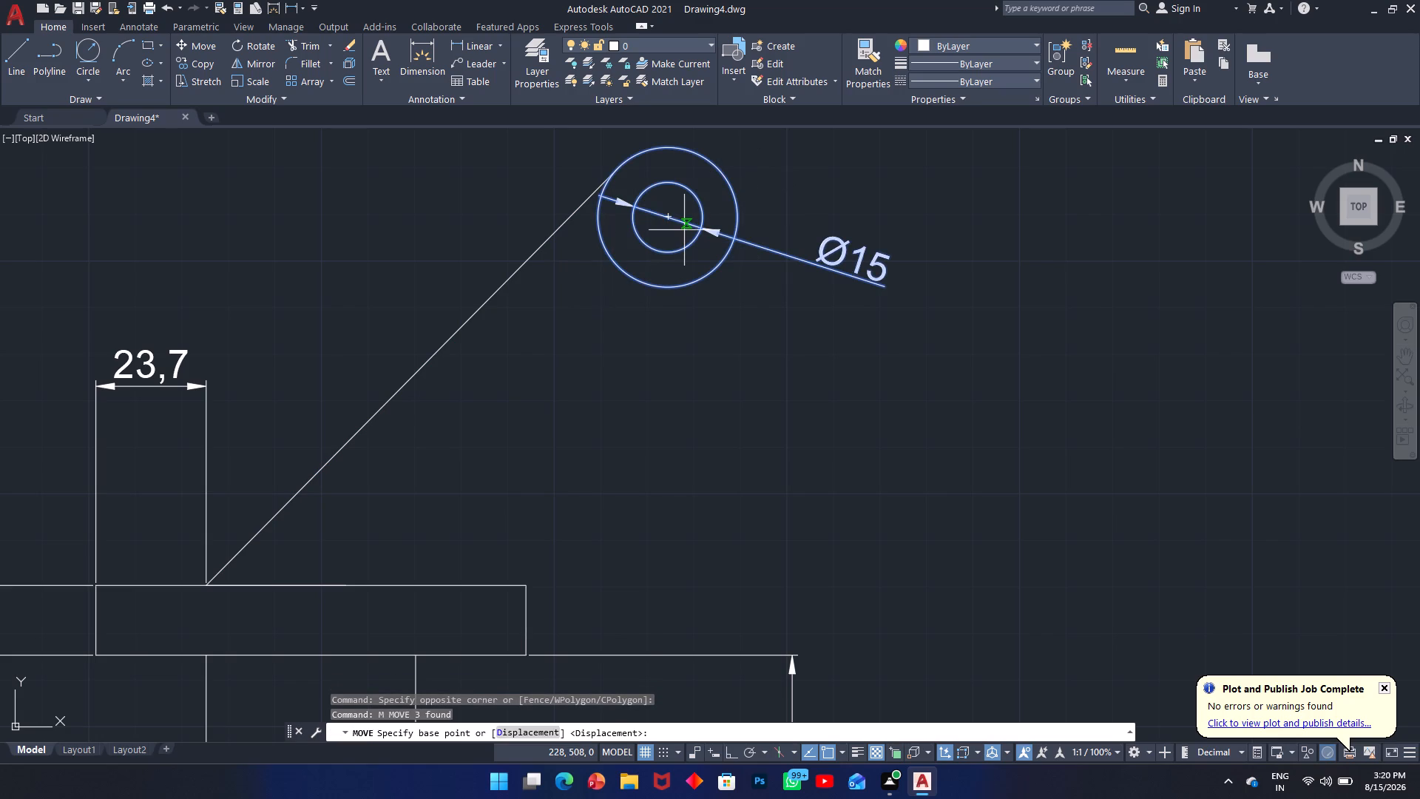
left_click(672, 216)
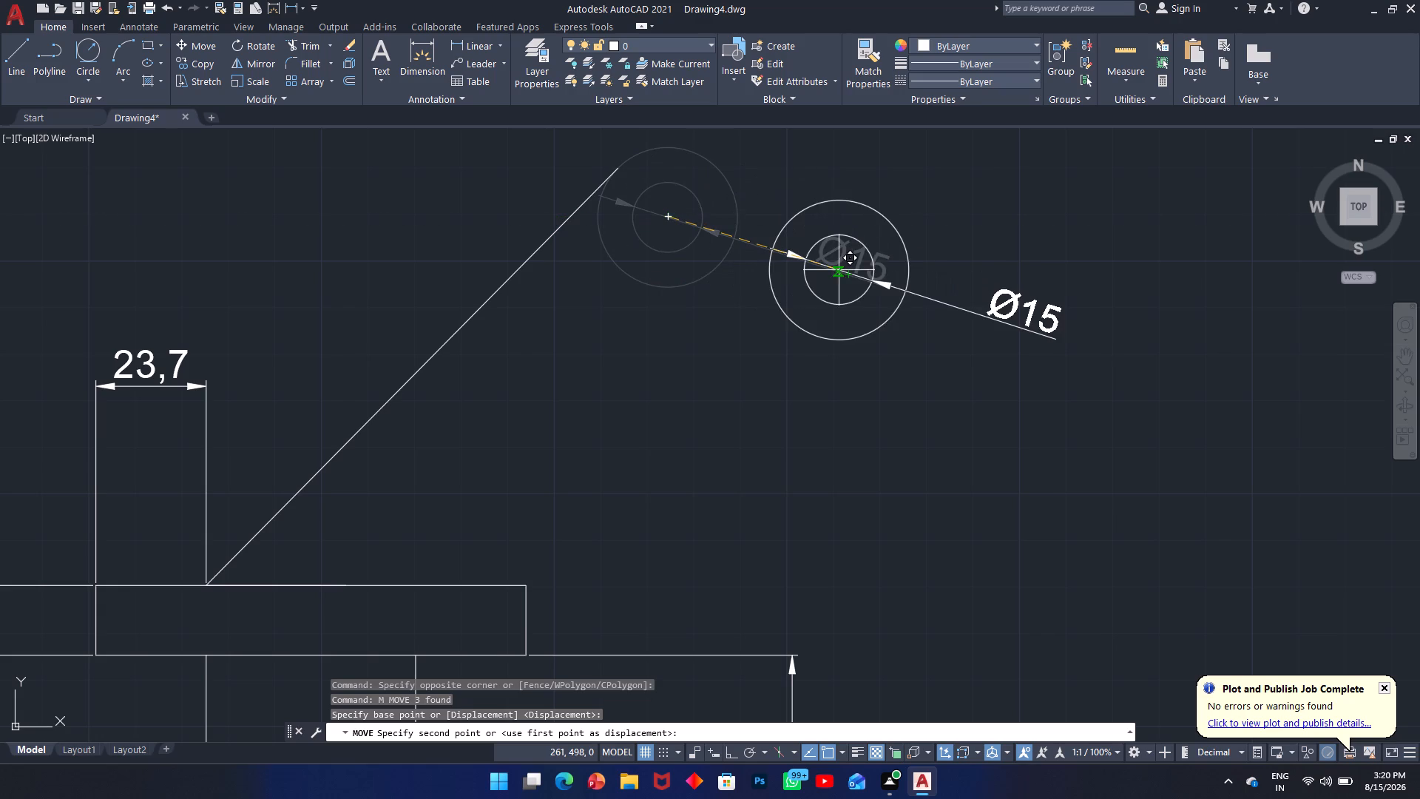
left_click(964, 289)
left_click_drag(604, 246, 964, 289)
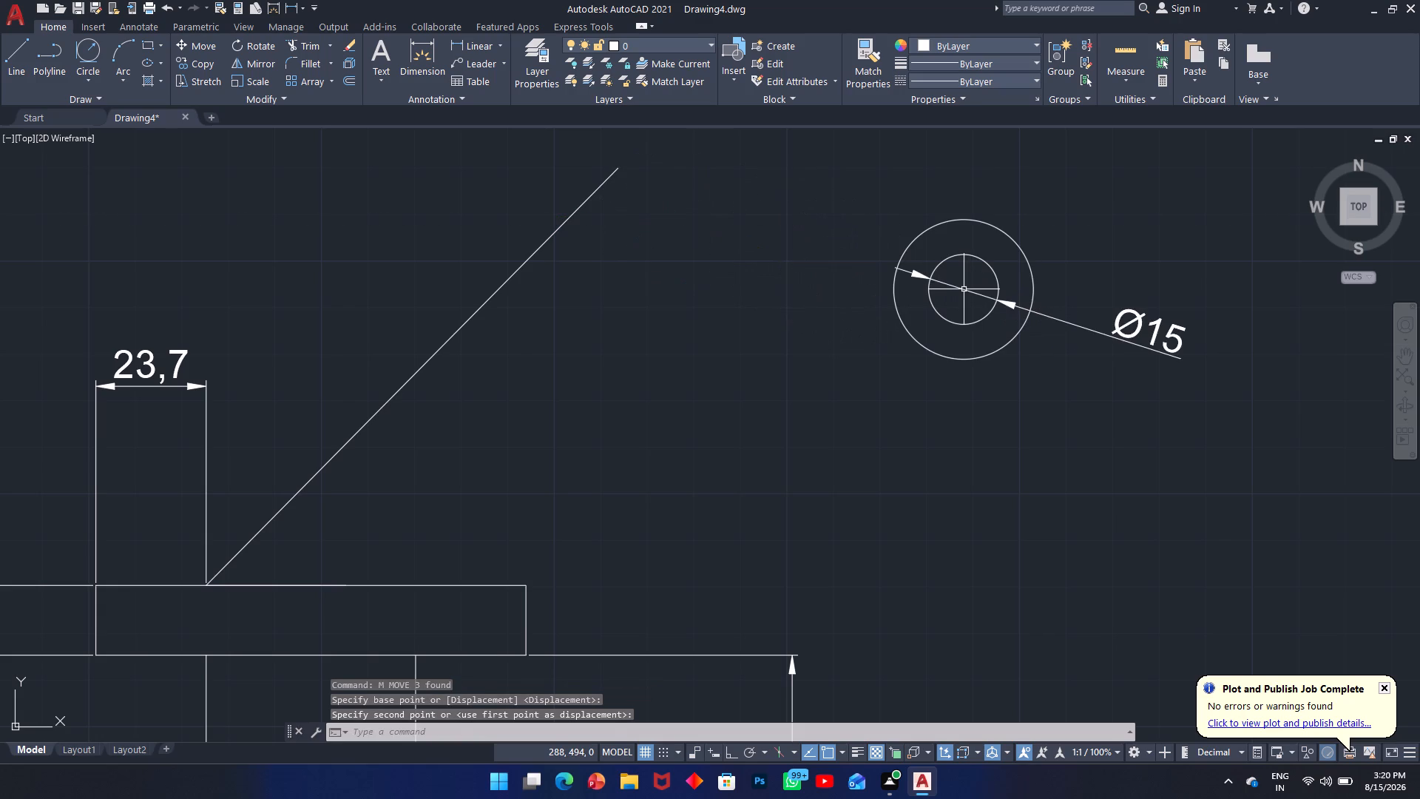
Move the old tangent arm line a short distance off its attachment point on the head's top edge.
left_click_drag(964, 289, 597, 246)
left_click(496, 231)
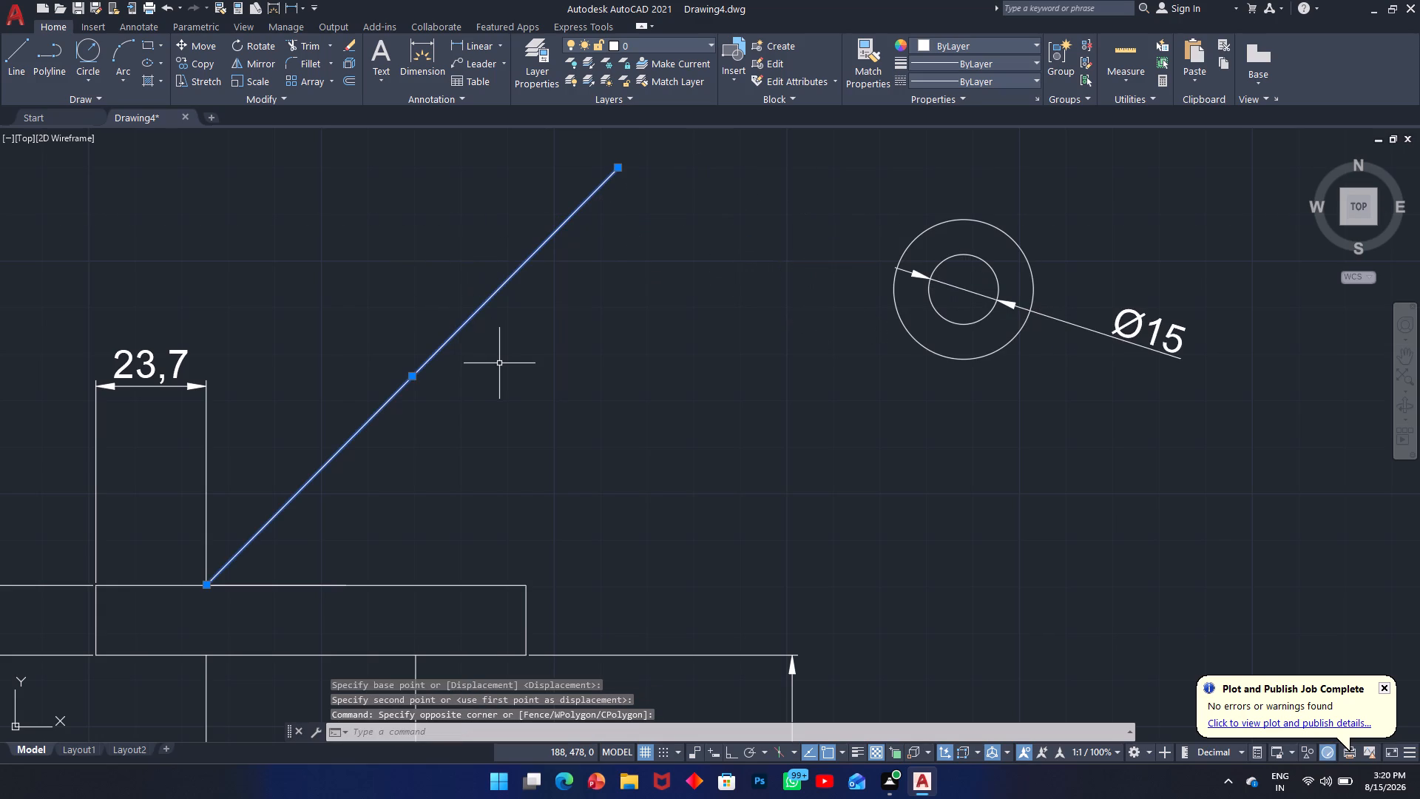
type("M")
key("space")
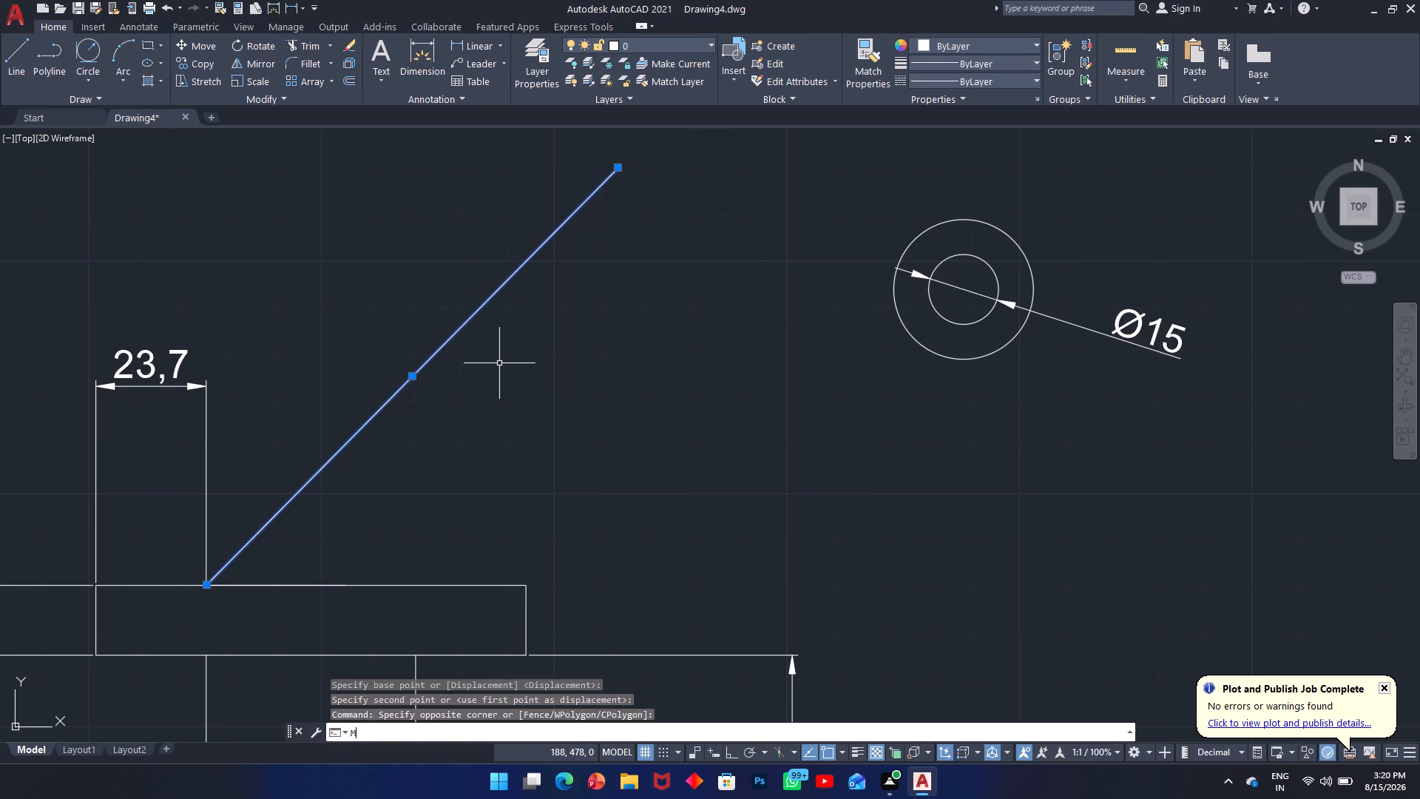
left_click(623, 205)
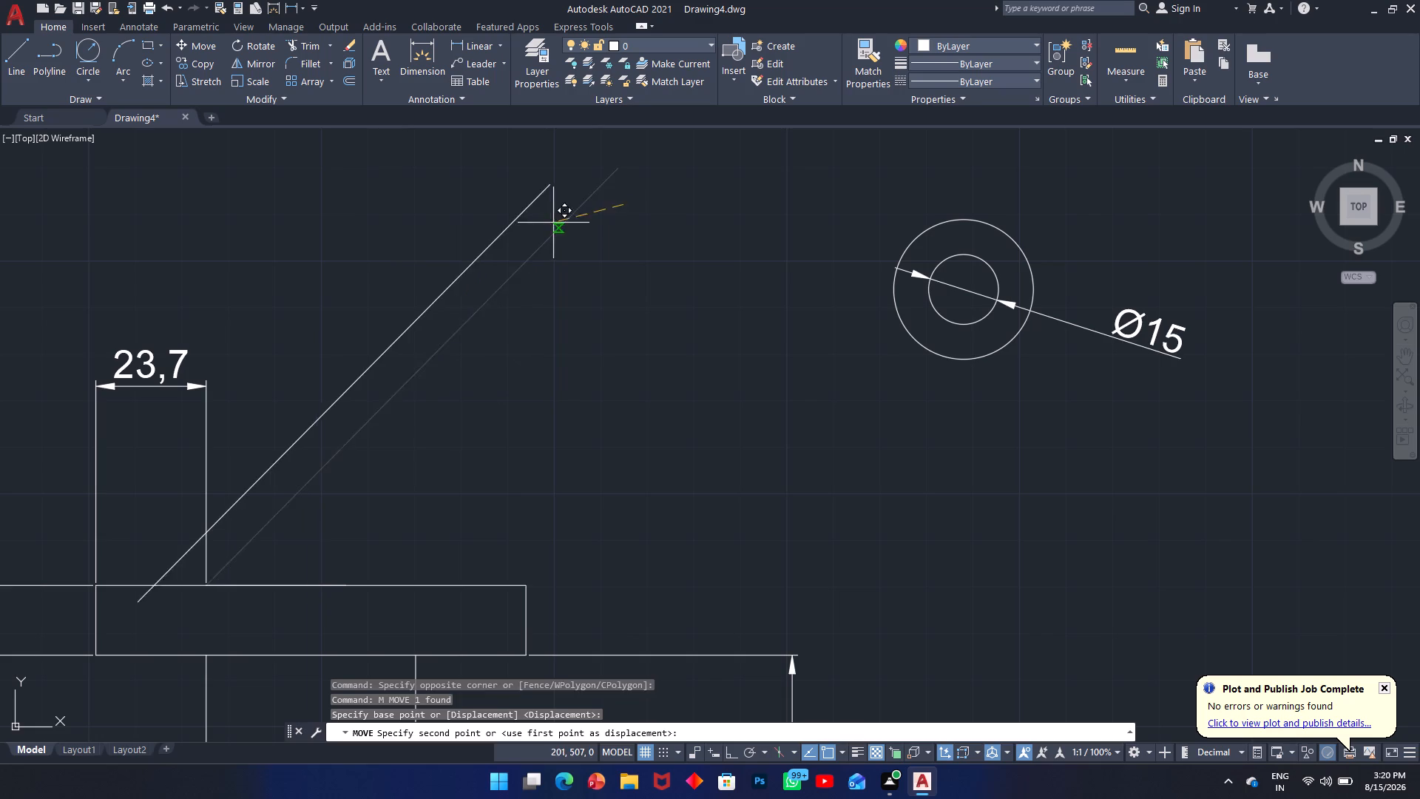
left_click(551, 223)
Delete the old tangent arm line.
left_click(460, 254)
left_click(534, 347)
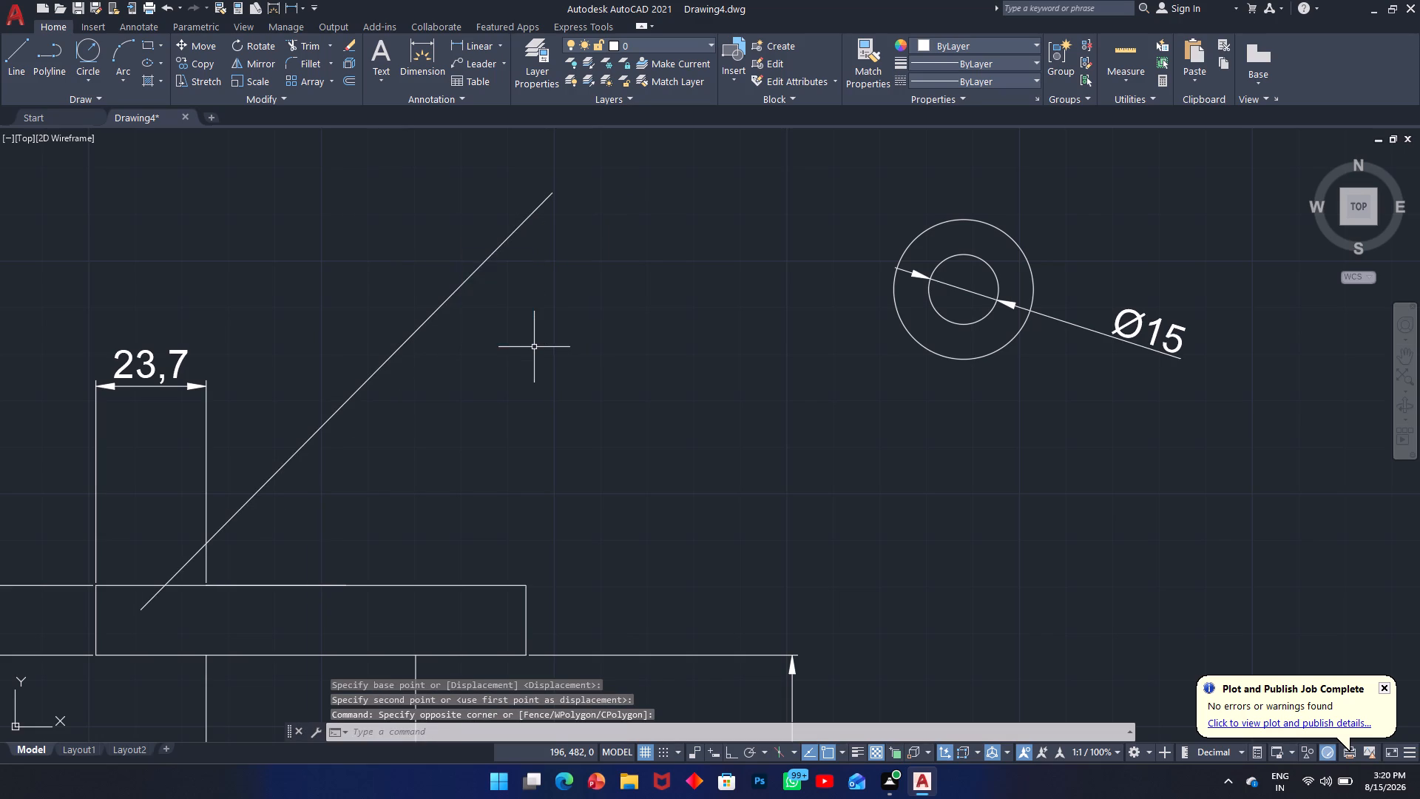
left_click_drag(532, 345, 491, 322)
left_click(421, 231)
key("Delete")
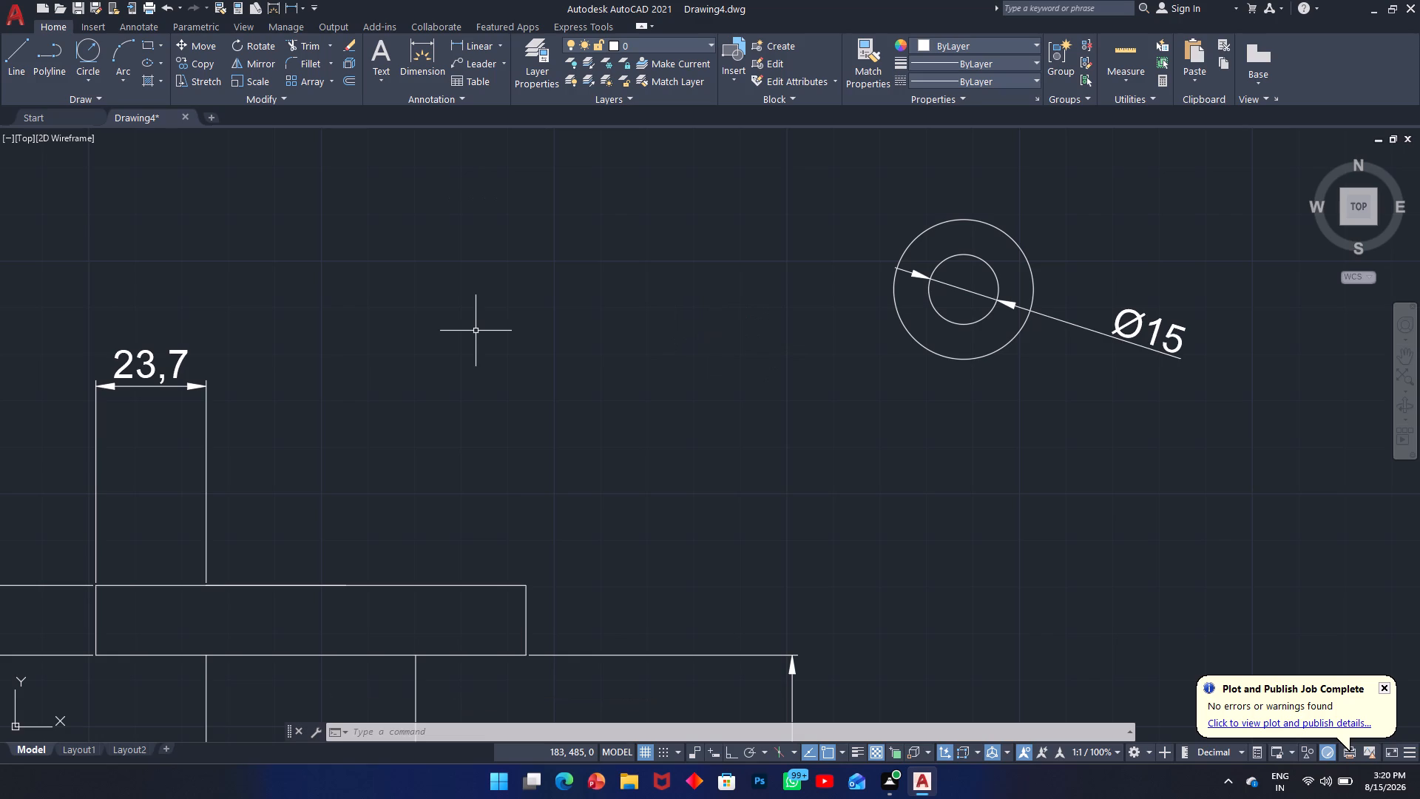
Turn on polar tracking and draw a 120-long line at 45° from a free point just above the head.
type("L")
key("space")
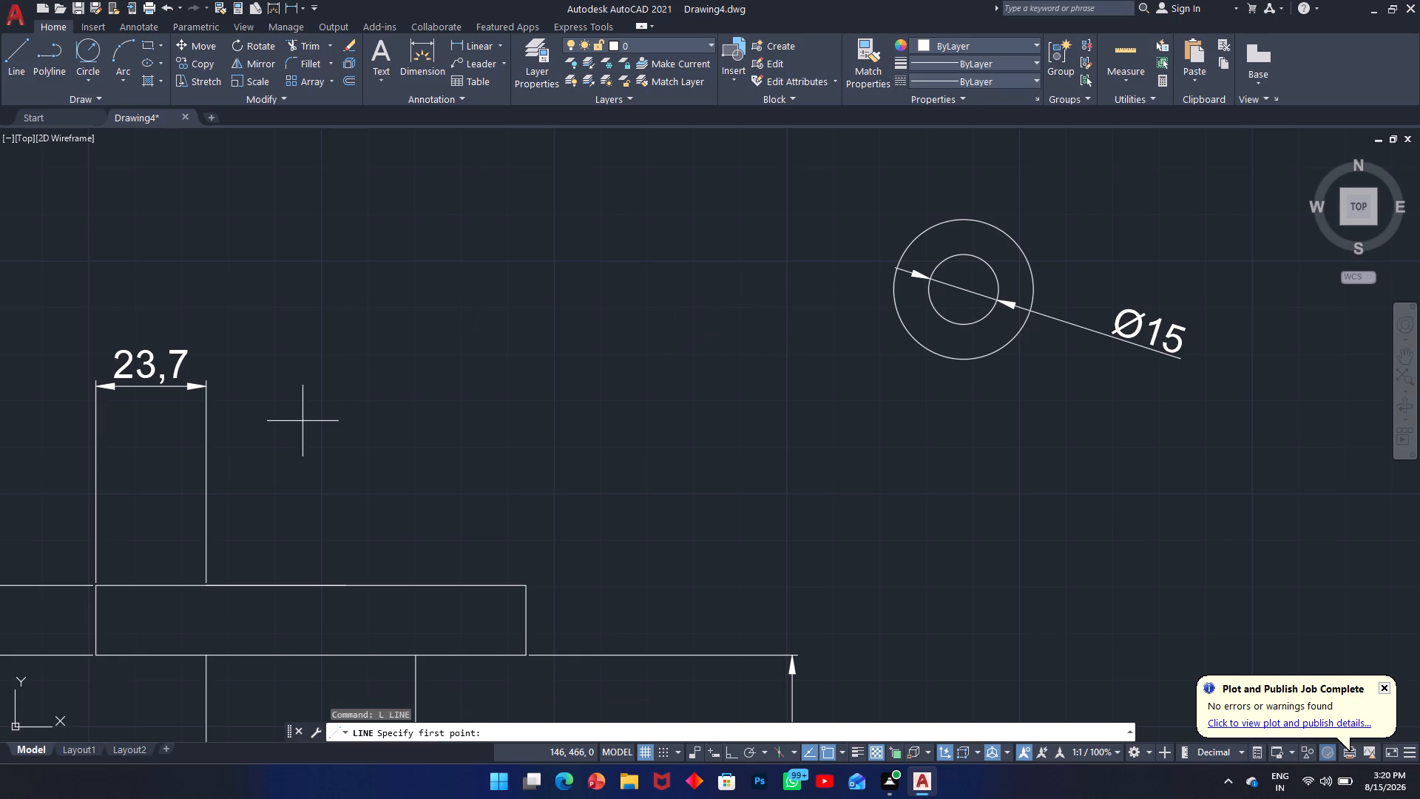
left_click_drag(254, 528, 262, 524)
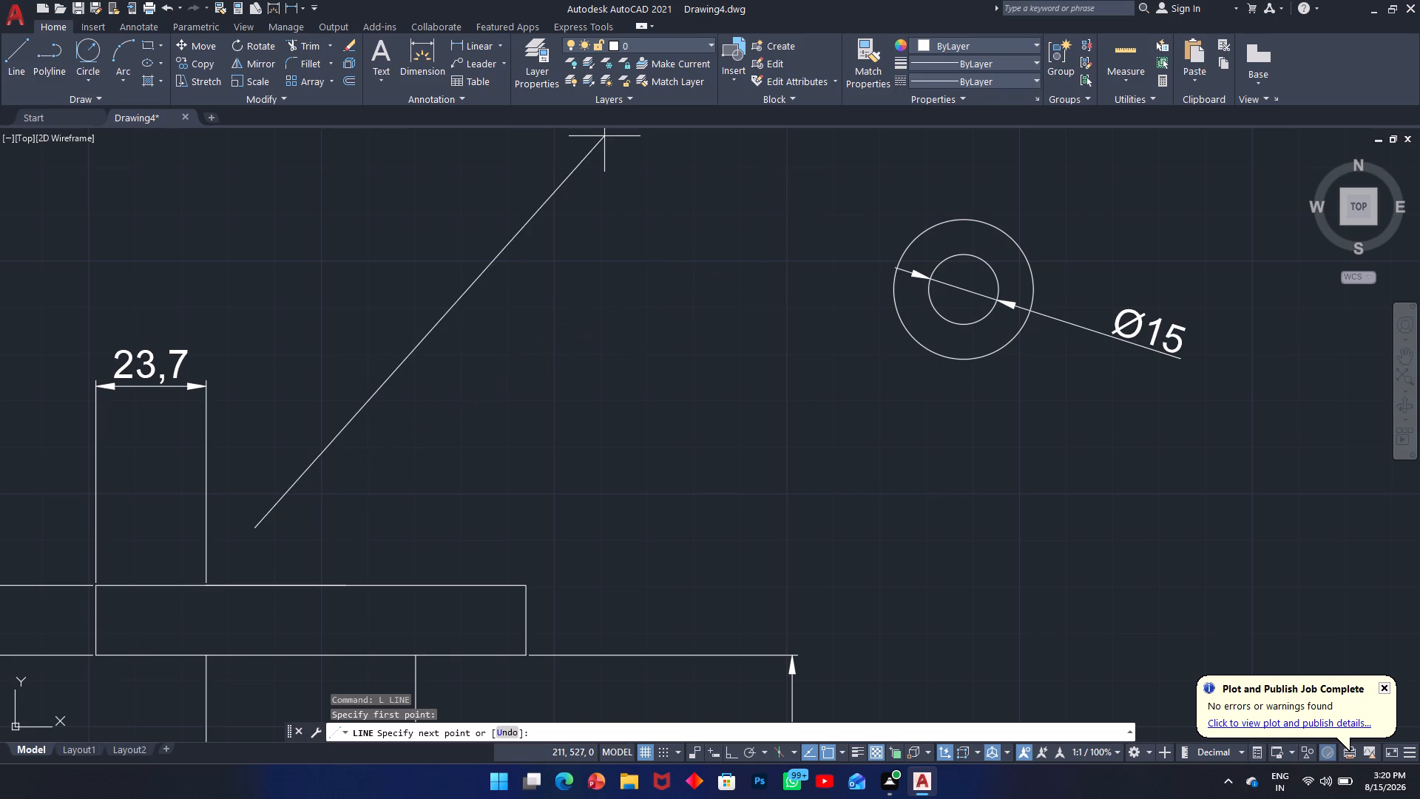
left_click(755, 747)
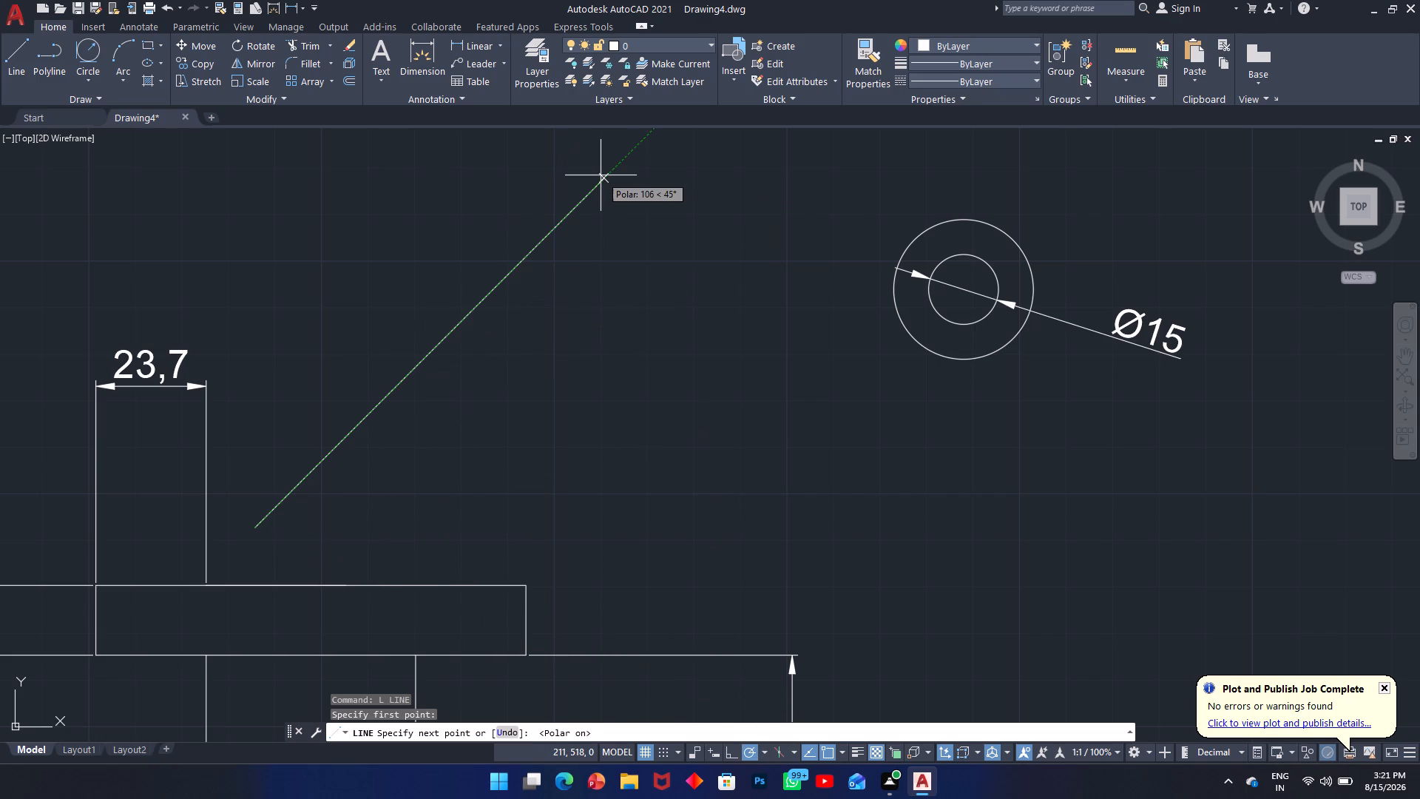
type("120")
key("Return")
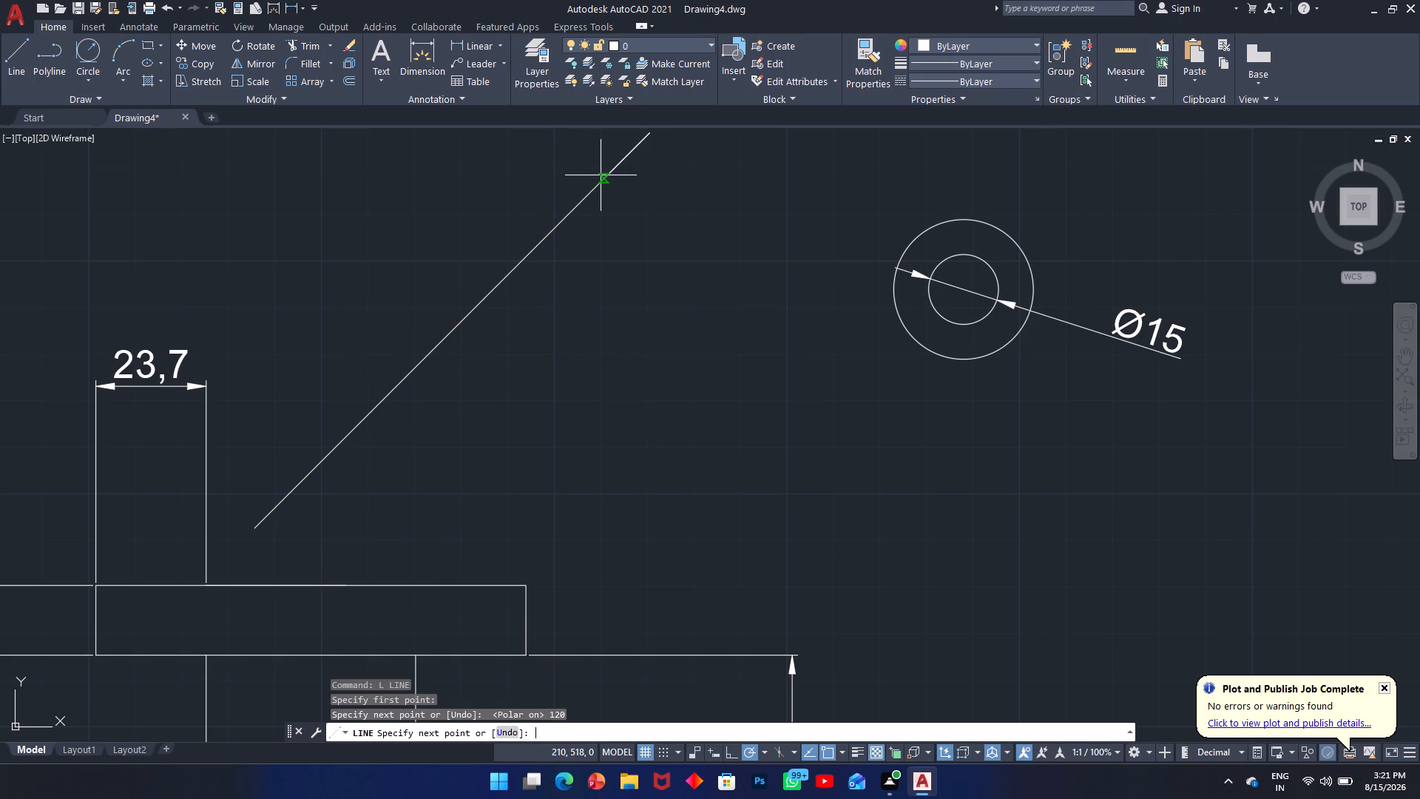
scroll(608, 202, "up", 2)
scroll(624, 203, "down", 3)
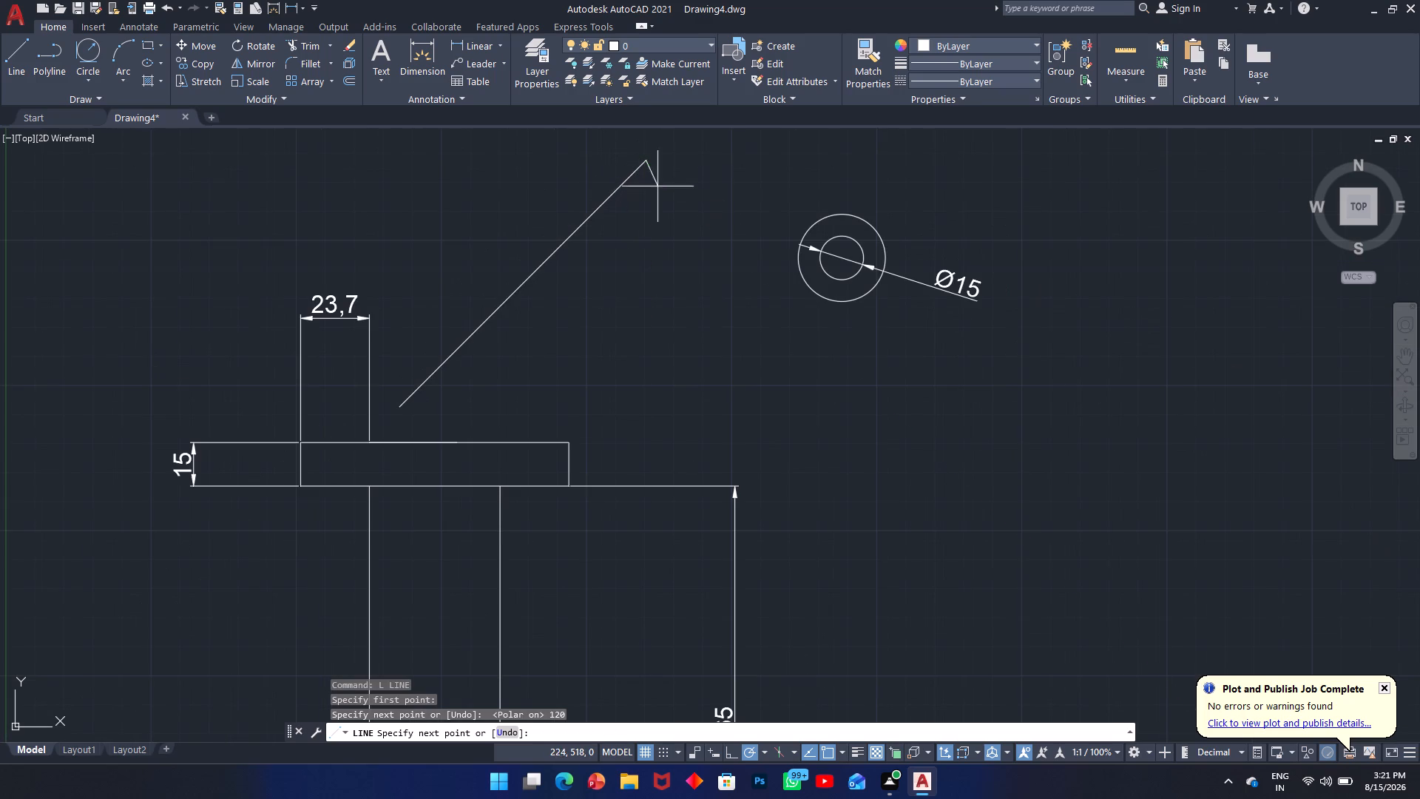
key("Escape")
Move the new 45° line by its lower endpoint onto the head's top edge, at the inner end of the 23,7 dimension.
left_click(485, 364)
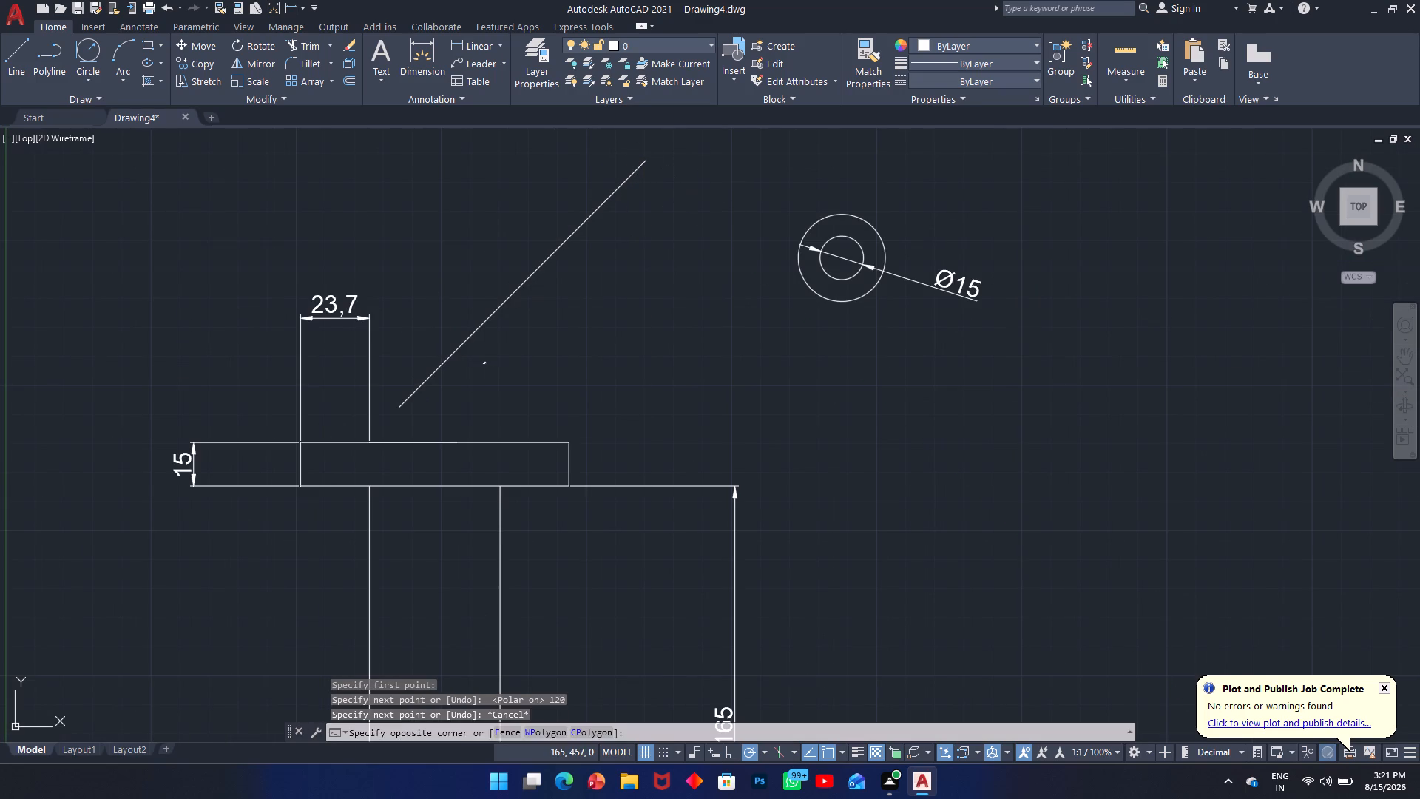
left_click(430, 283)
scroll(416, 376, "up", 3)
type("M")
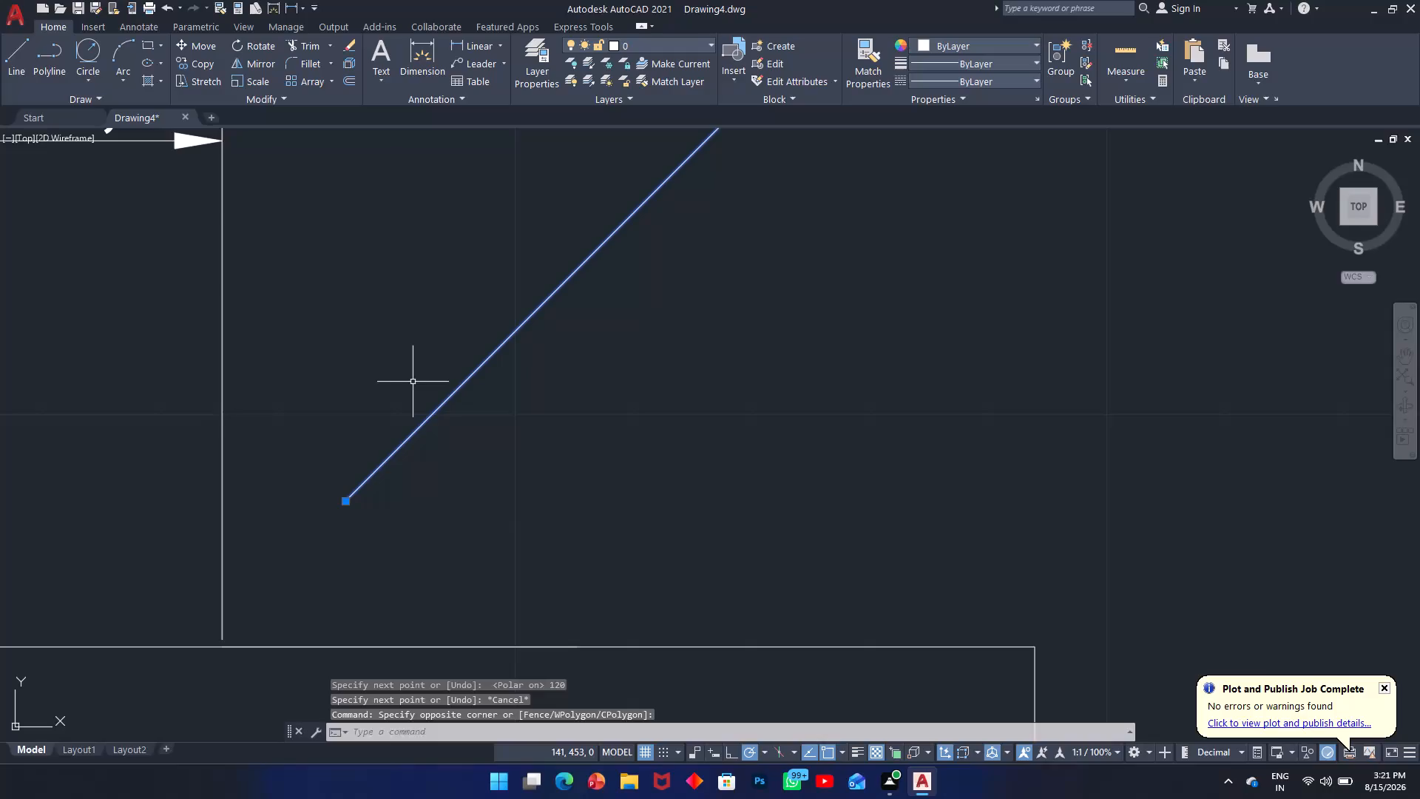
key("space")
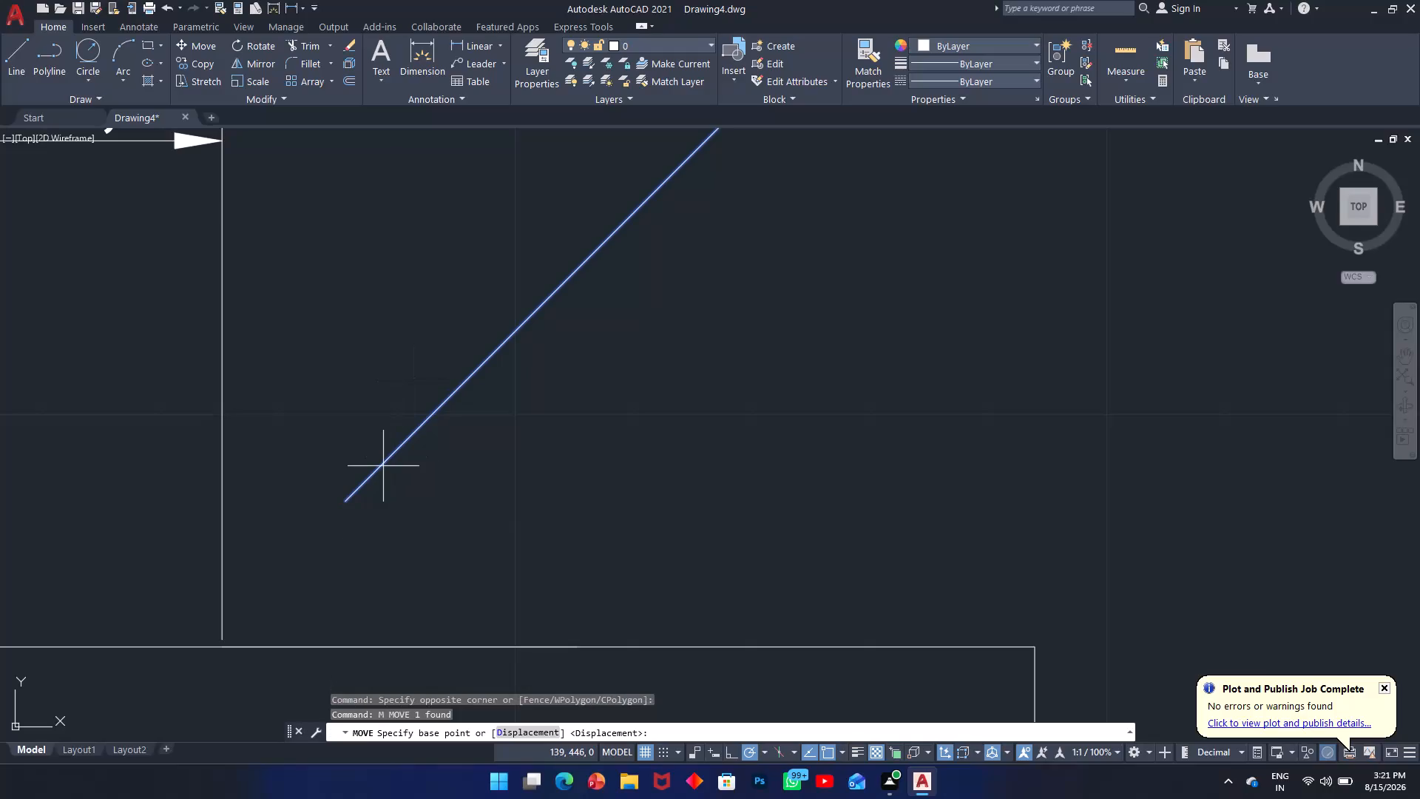
left_click(346, 499)
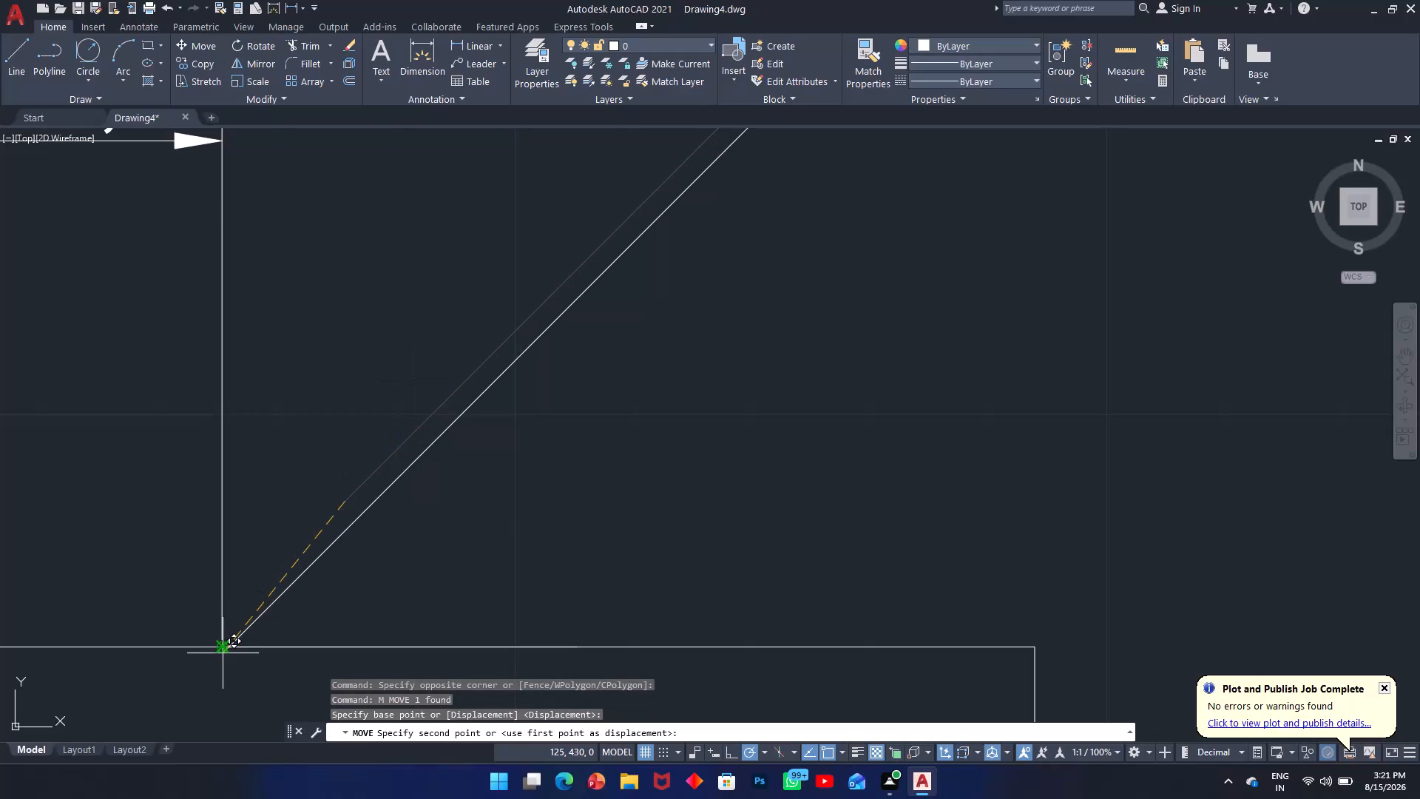
left_click(223, 652)
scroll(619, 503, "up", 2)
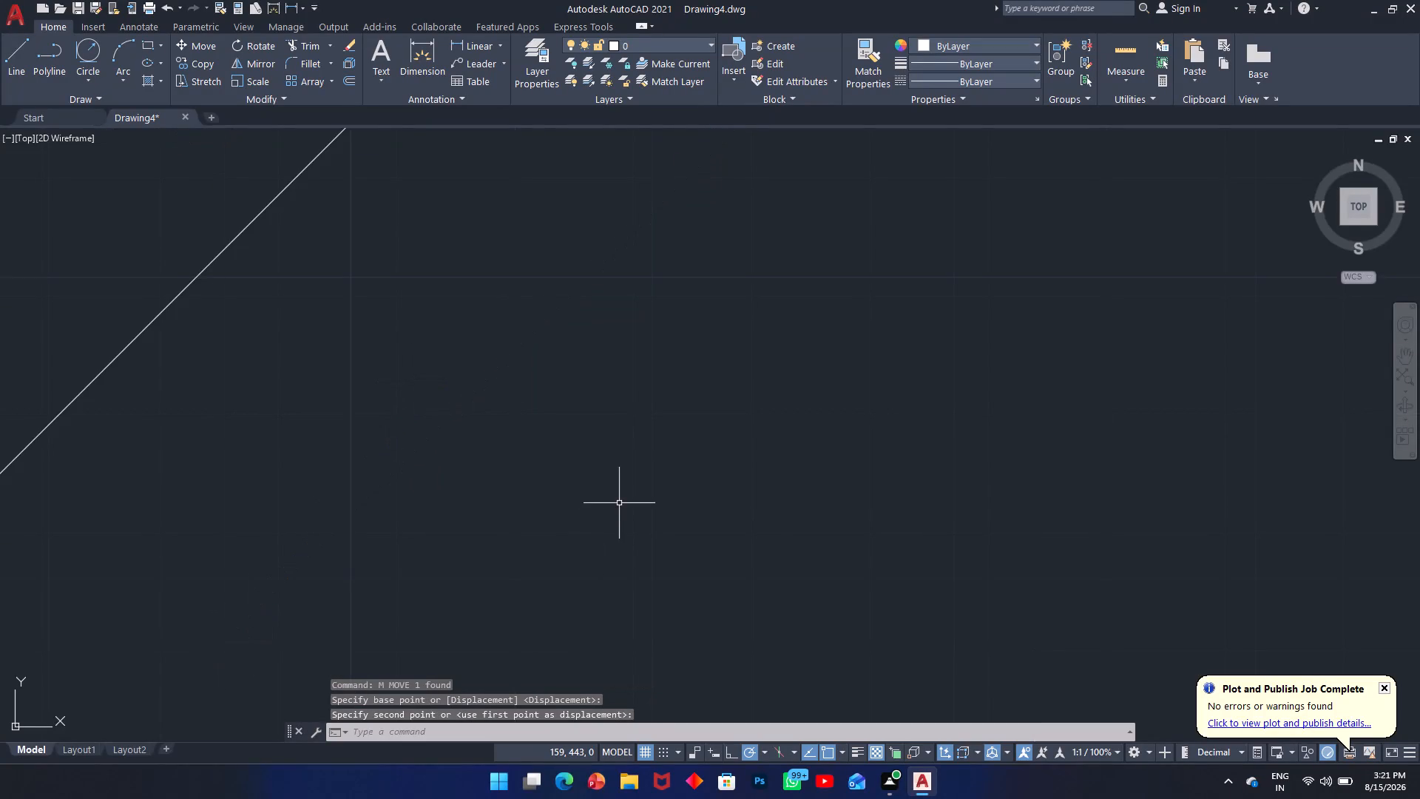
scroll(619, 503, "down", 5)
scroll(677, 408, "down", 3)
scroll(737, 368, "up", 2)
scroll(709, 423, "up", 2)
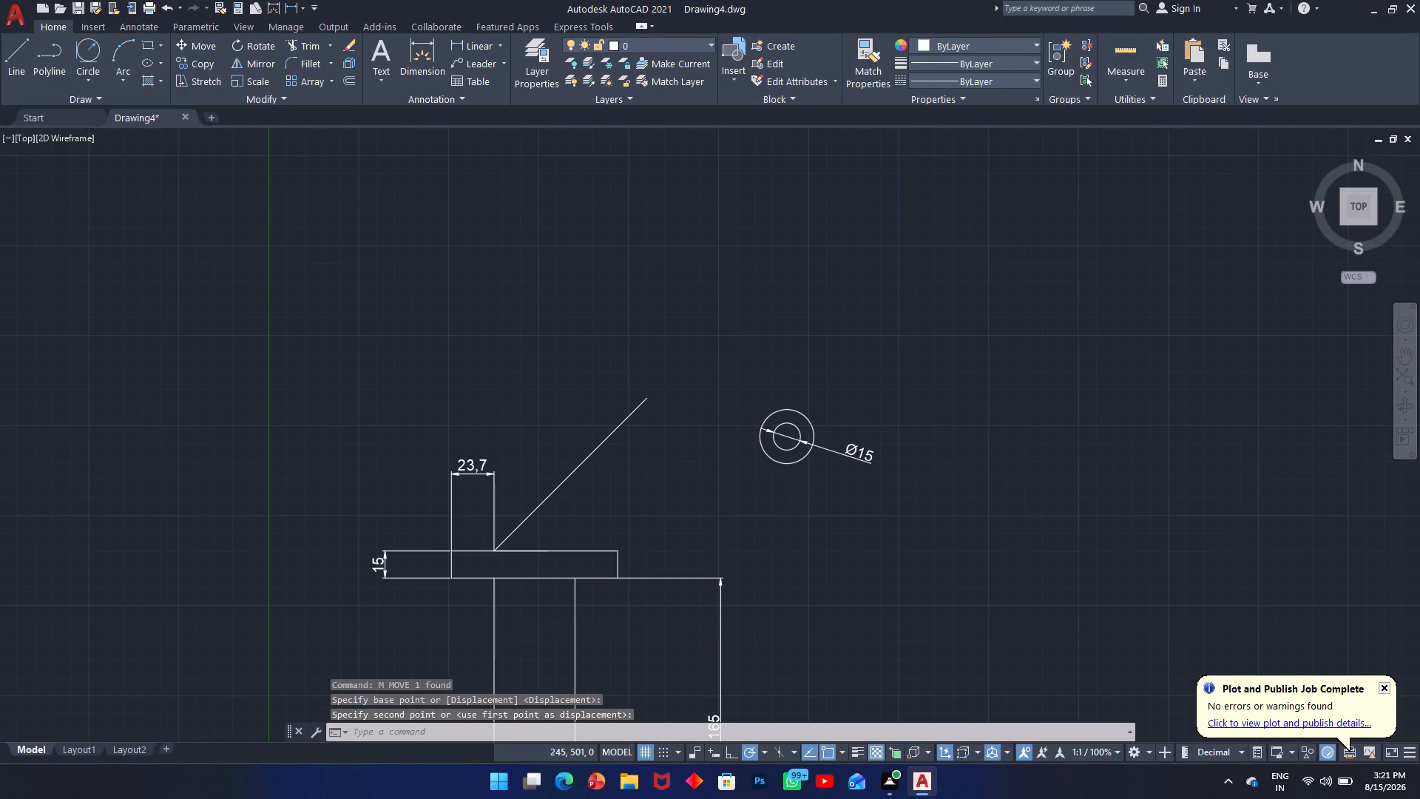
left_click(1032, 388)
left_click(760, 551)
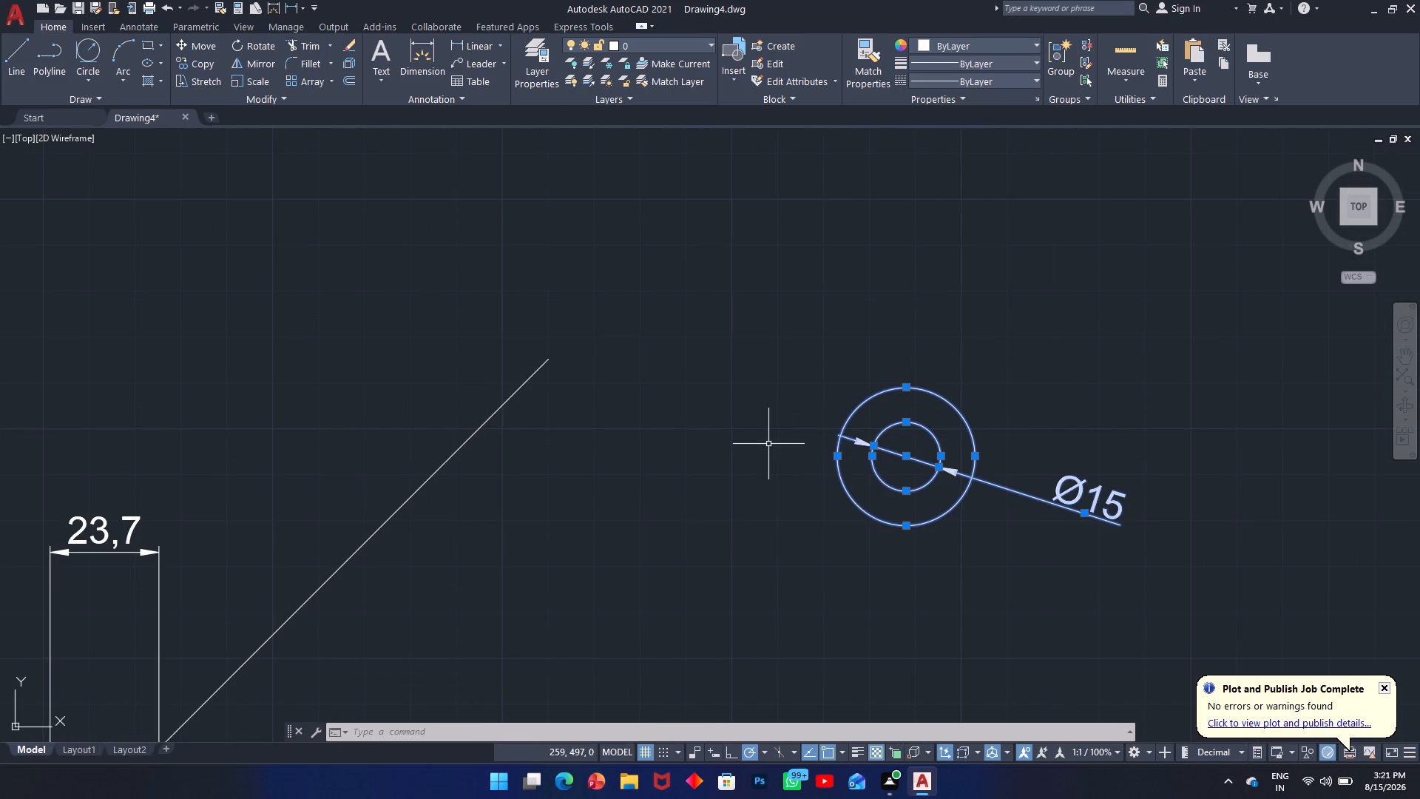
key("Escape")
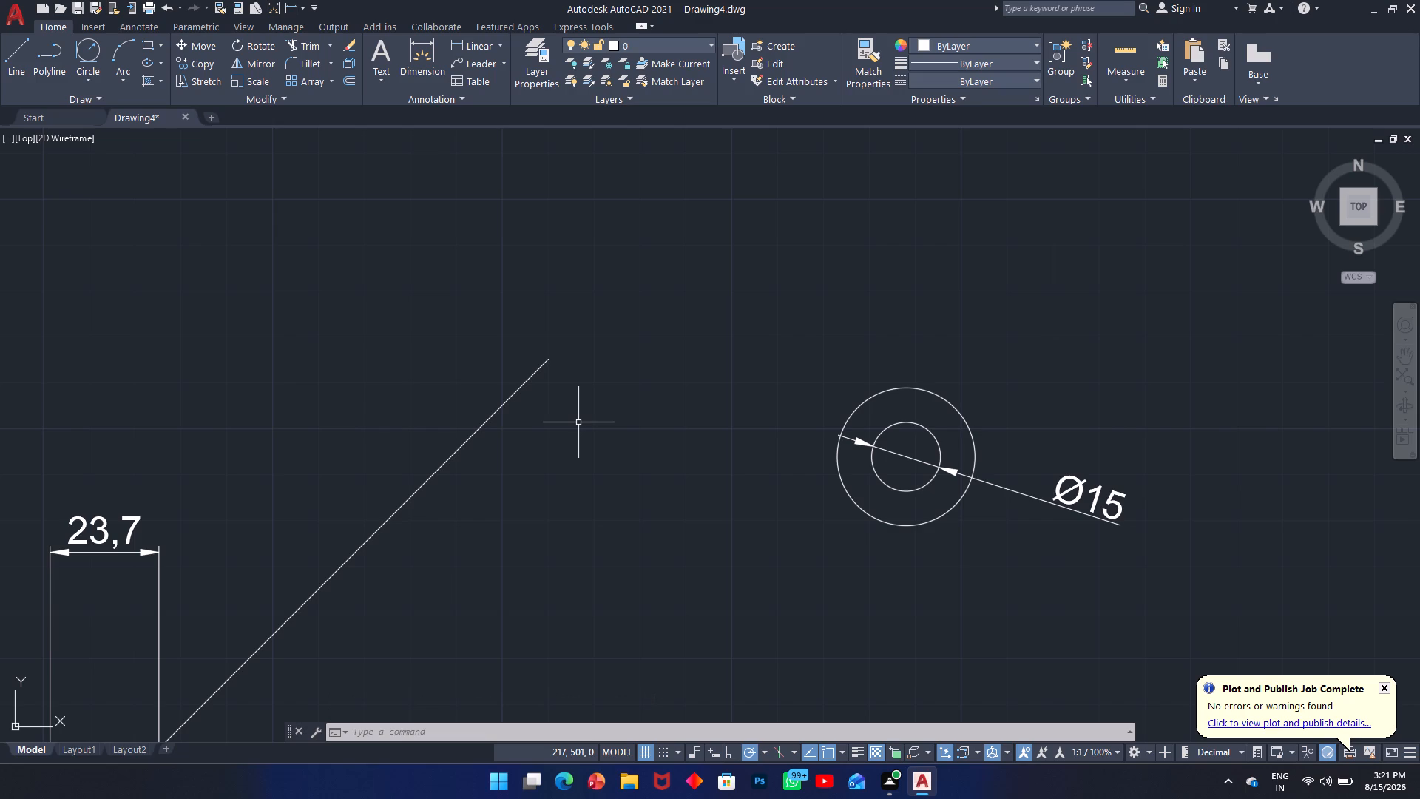
Offset the 45° arm line by 30 towards its lower side to form the arm's second edge.
scroll(623, 414, "down", 1)
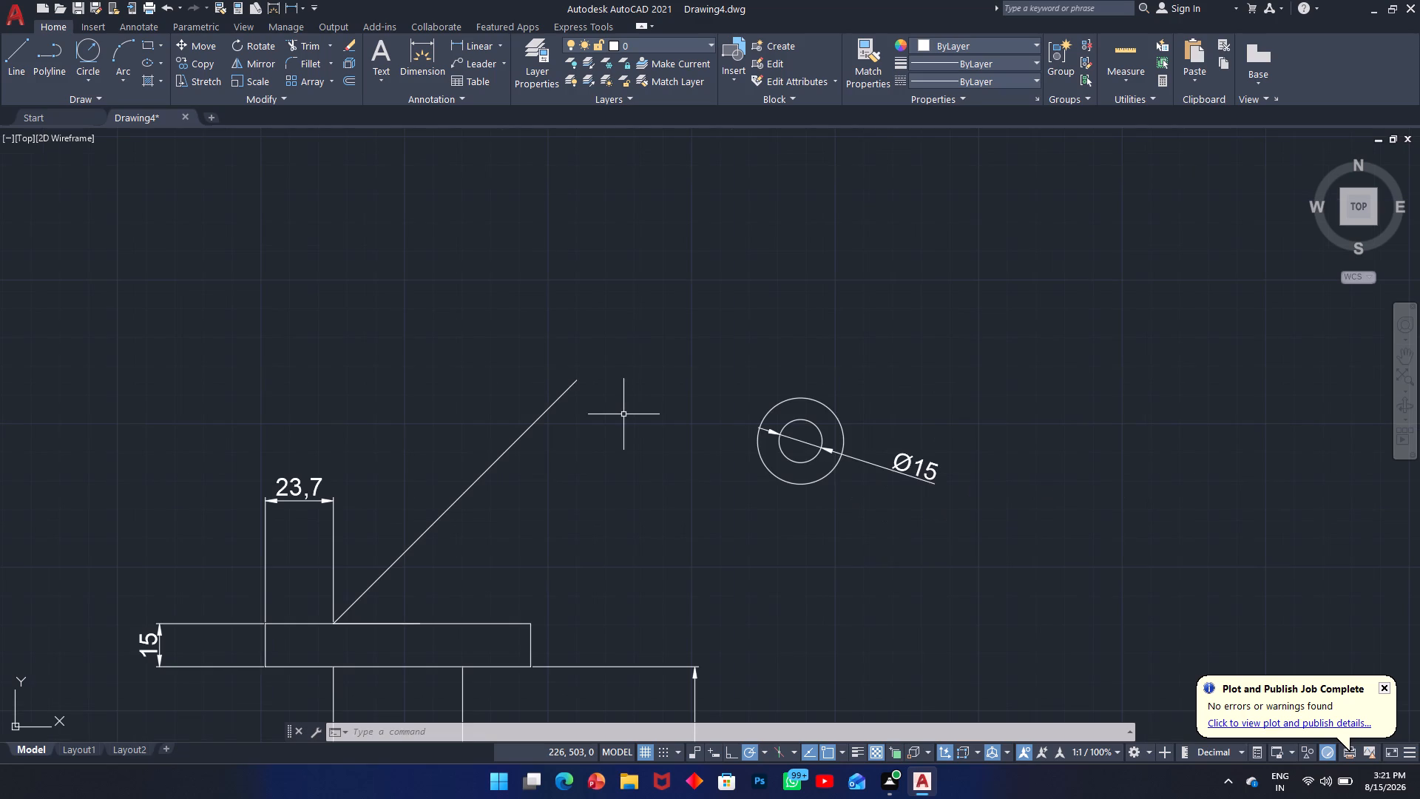
left_click(496, 457)
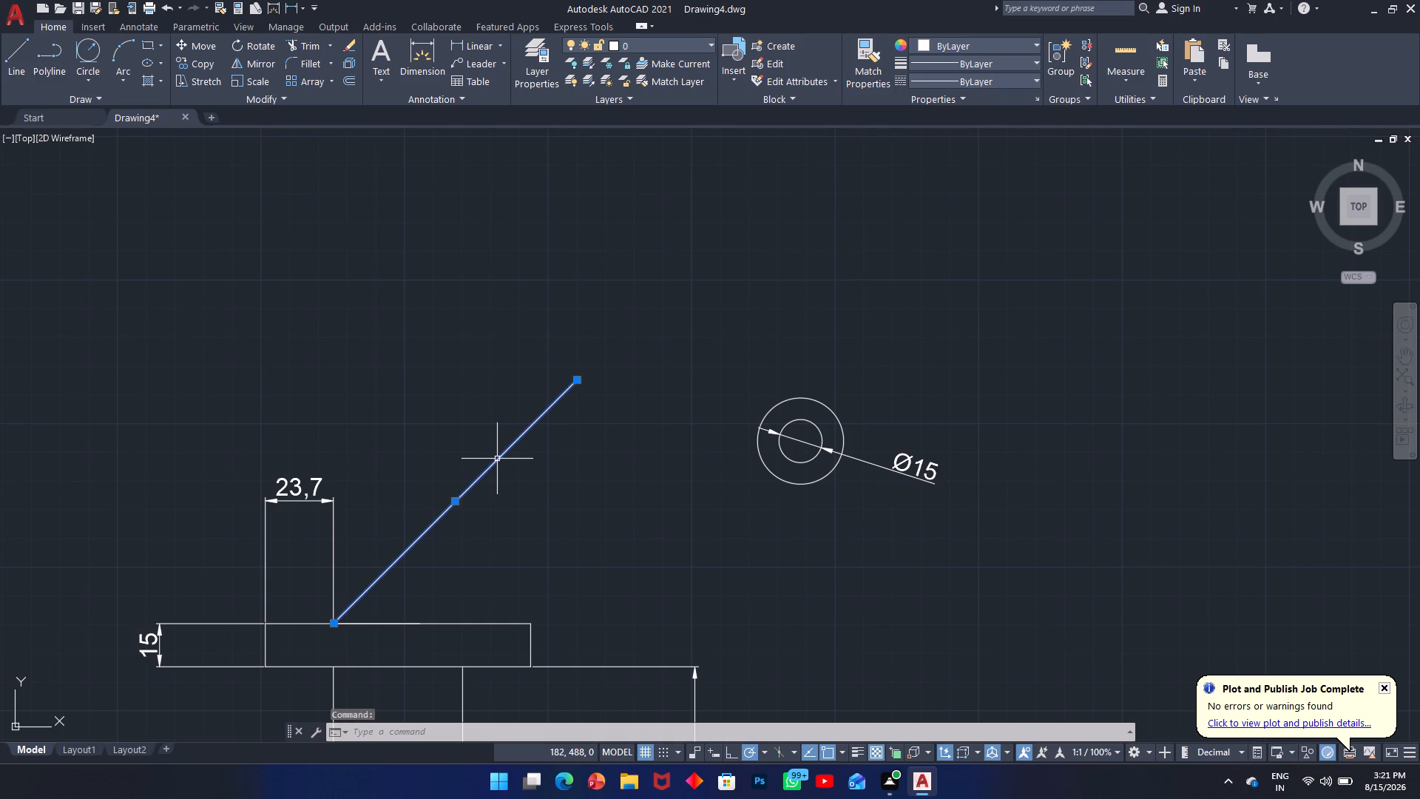
type("O")
key("space")
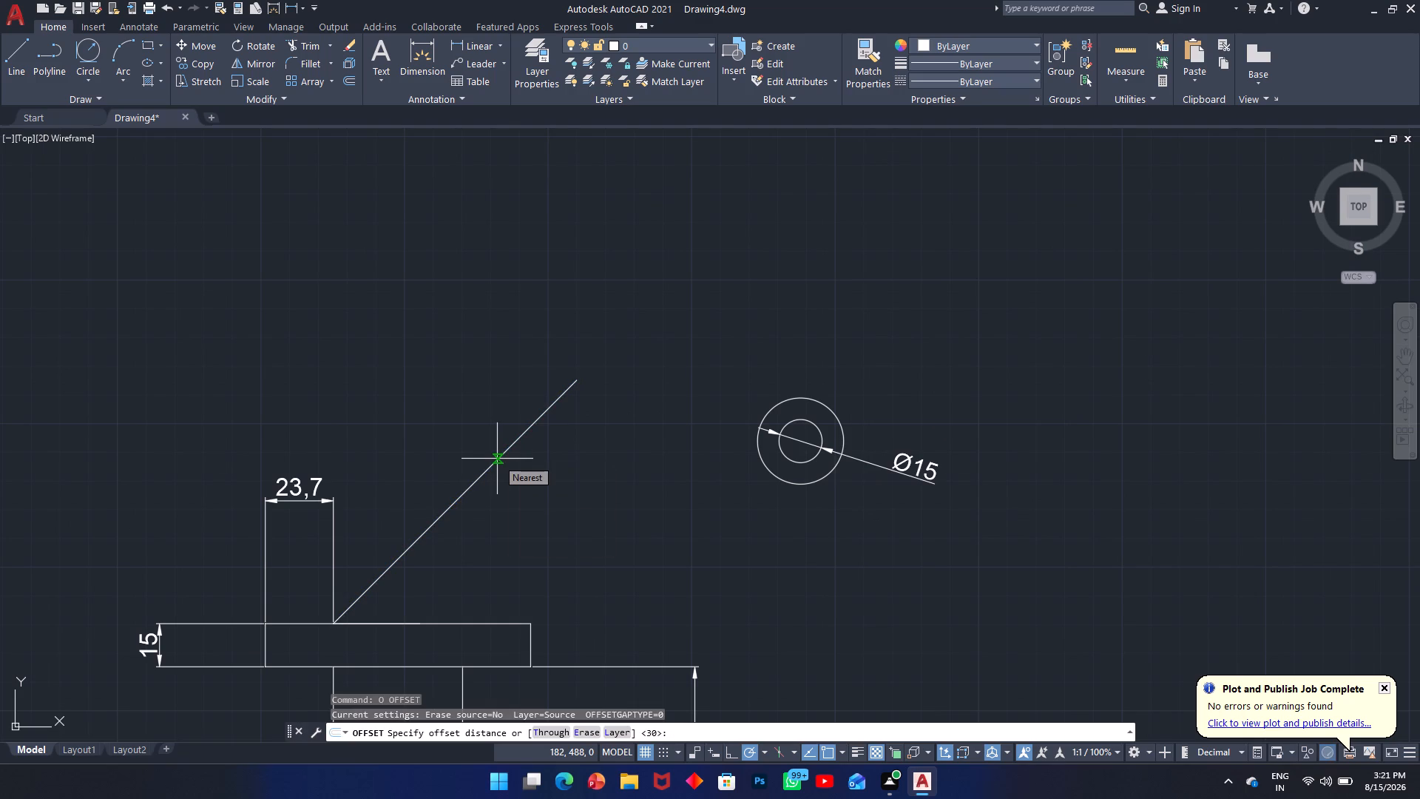
type("30")
key("Return")
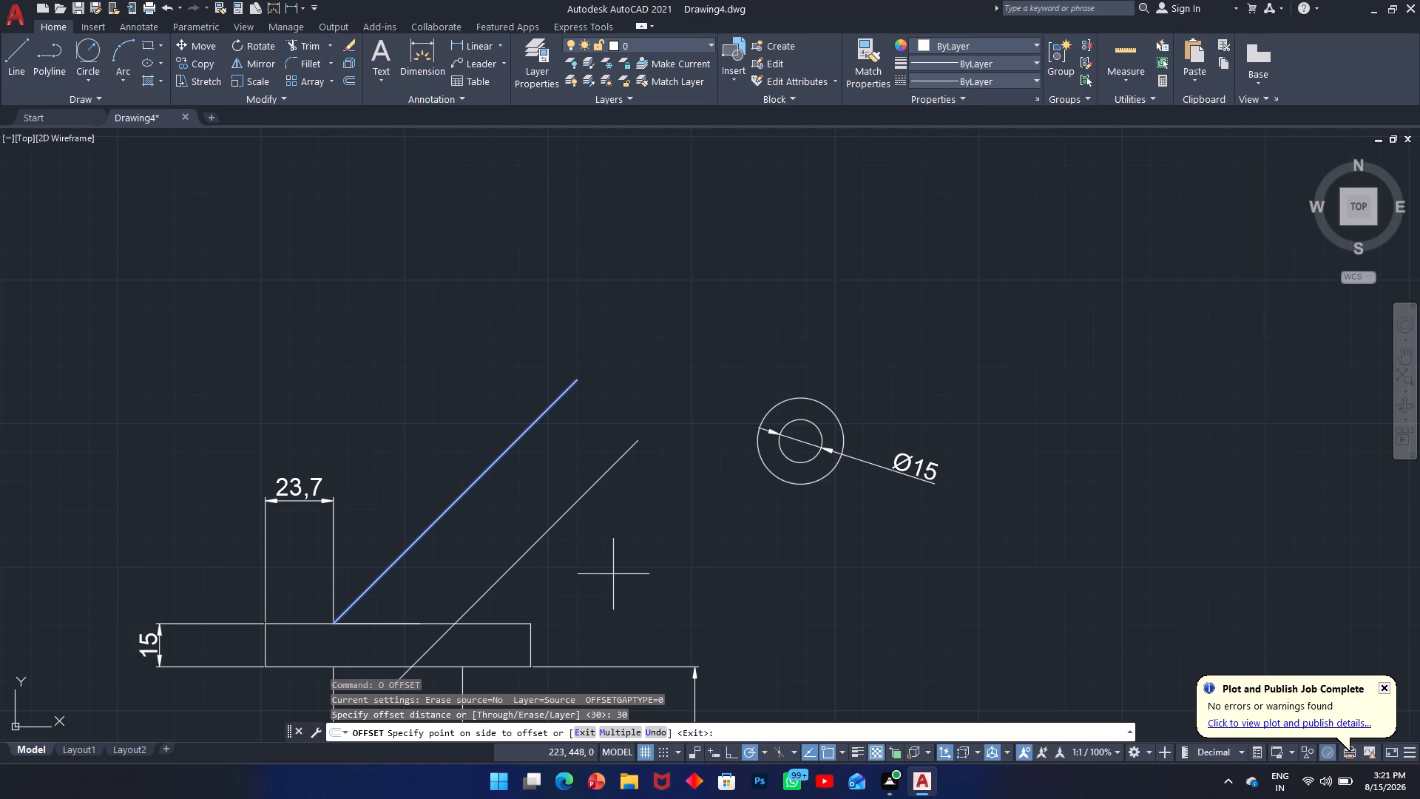
left_click(616, 539)
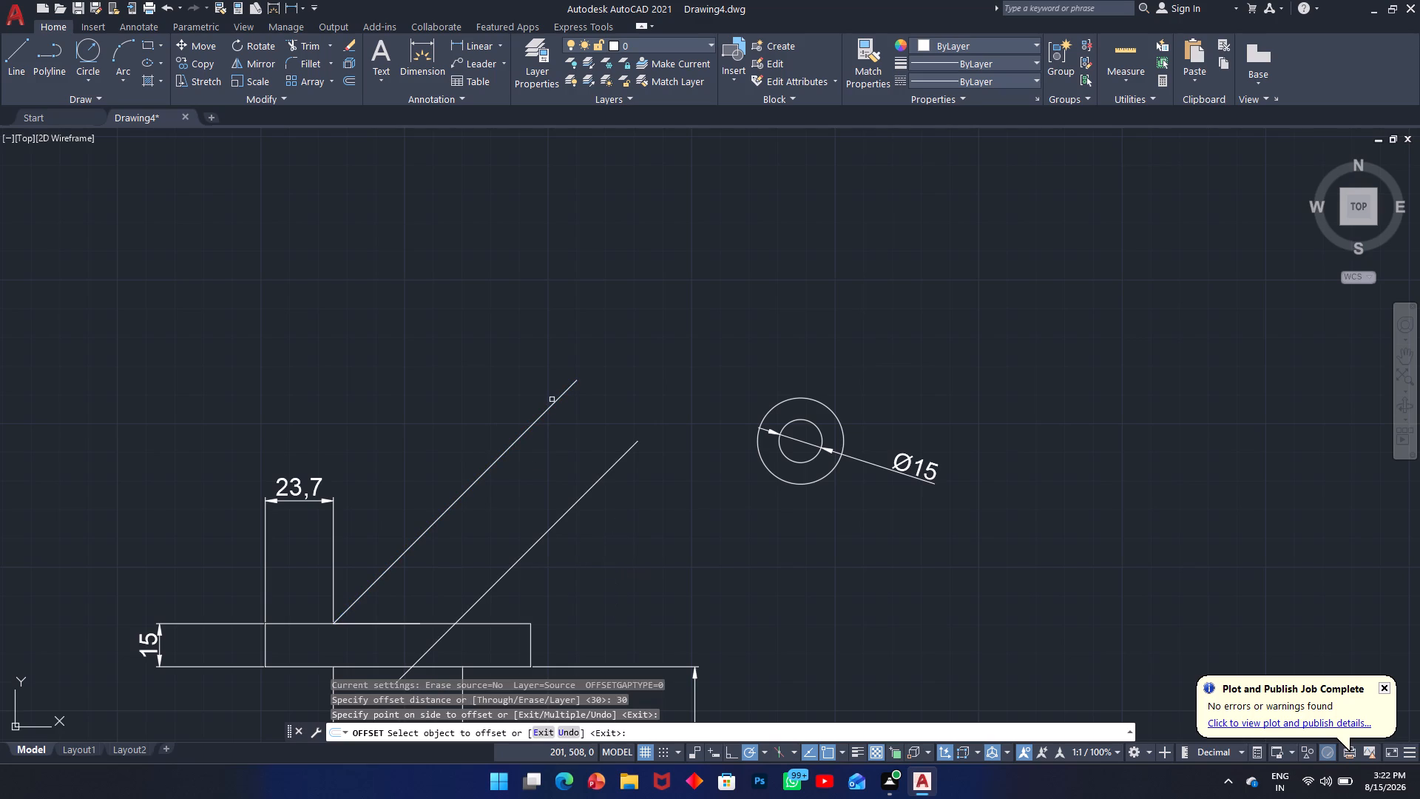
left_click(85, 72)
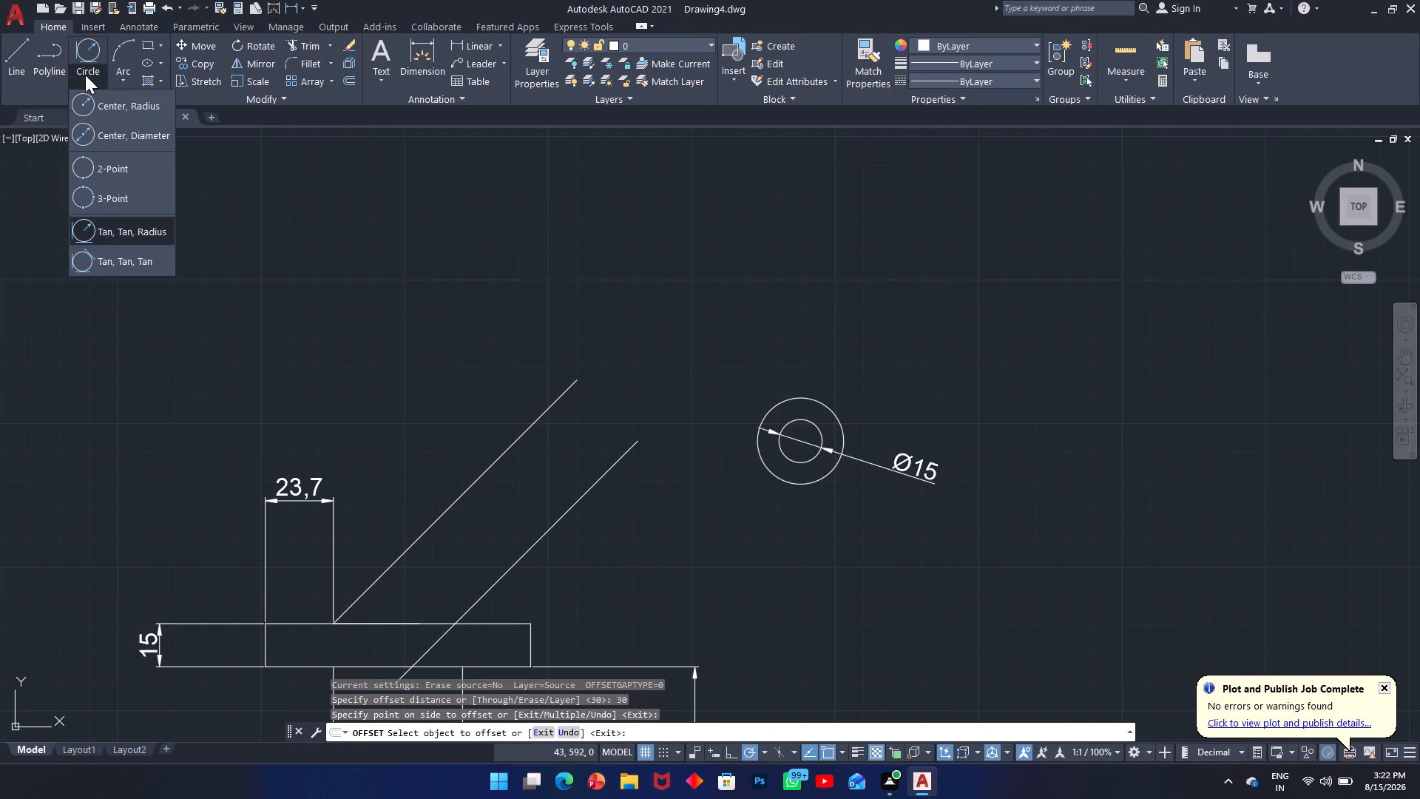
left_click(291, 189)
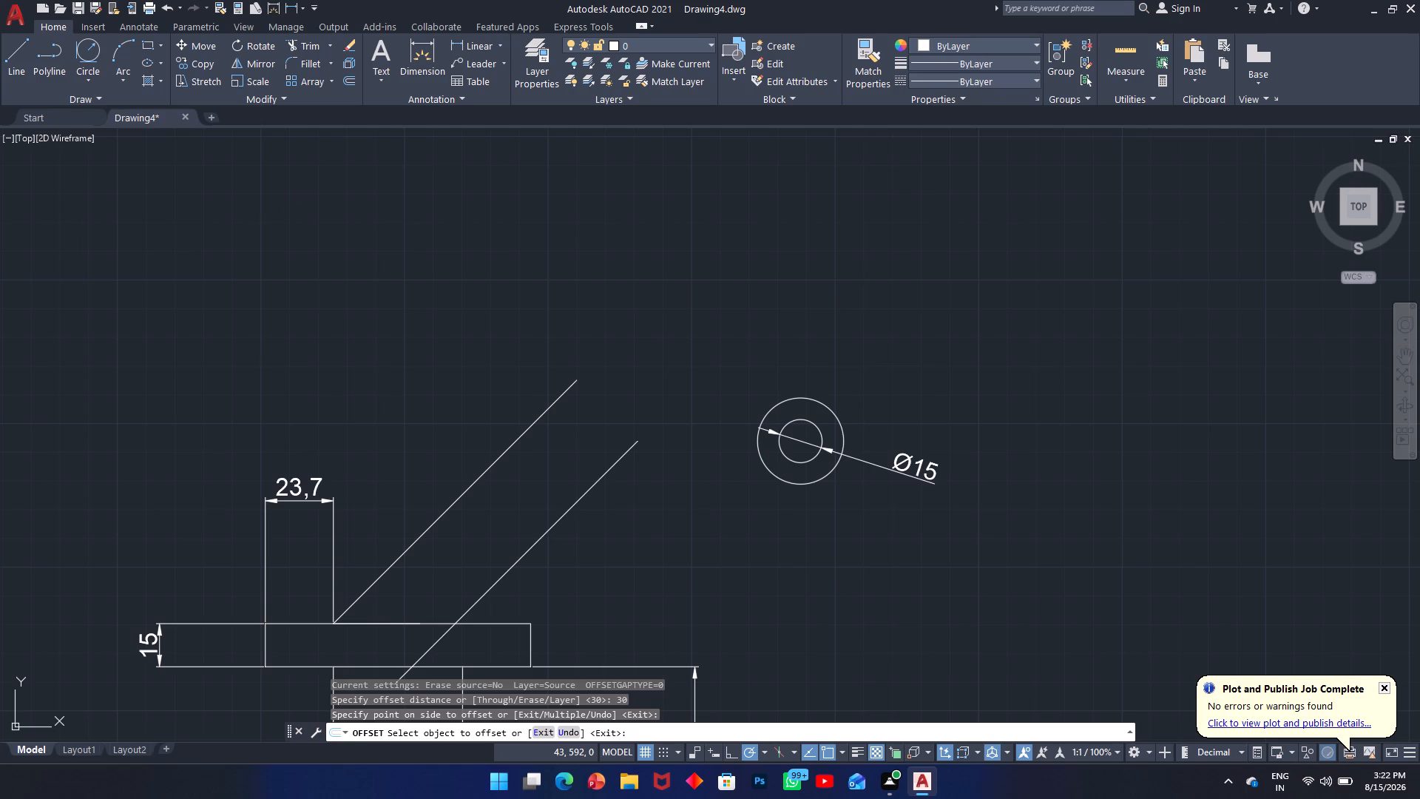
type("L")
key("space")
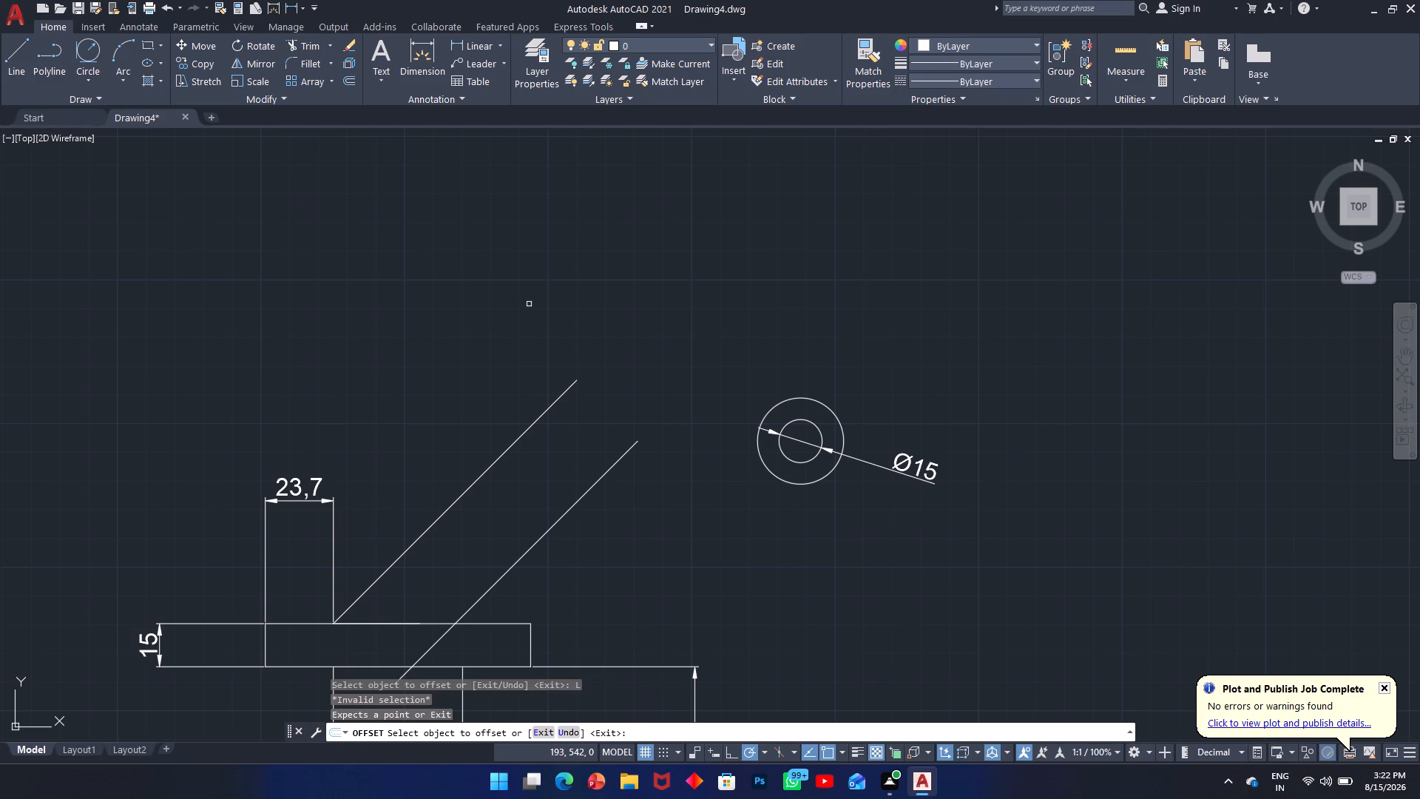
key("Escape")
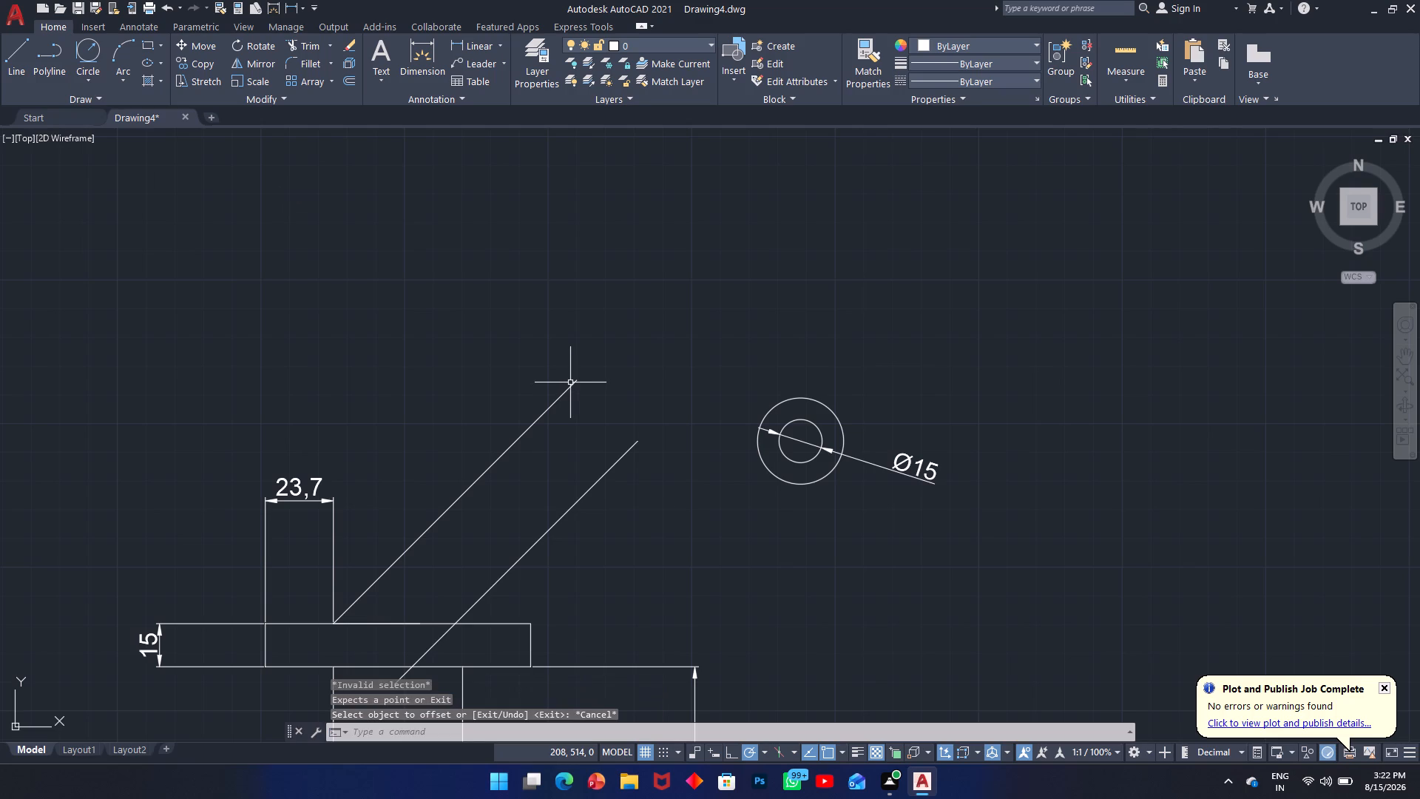
Draw a 30-long perpendicular line at 315° from the arm line's upper end, joining it to the offset line.
type("L")
key("space")
left_click(582, 380)
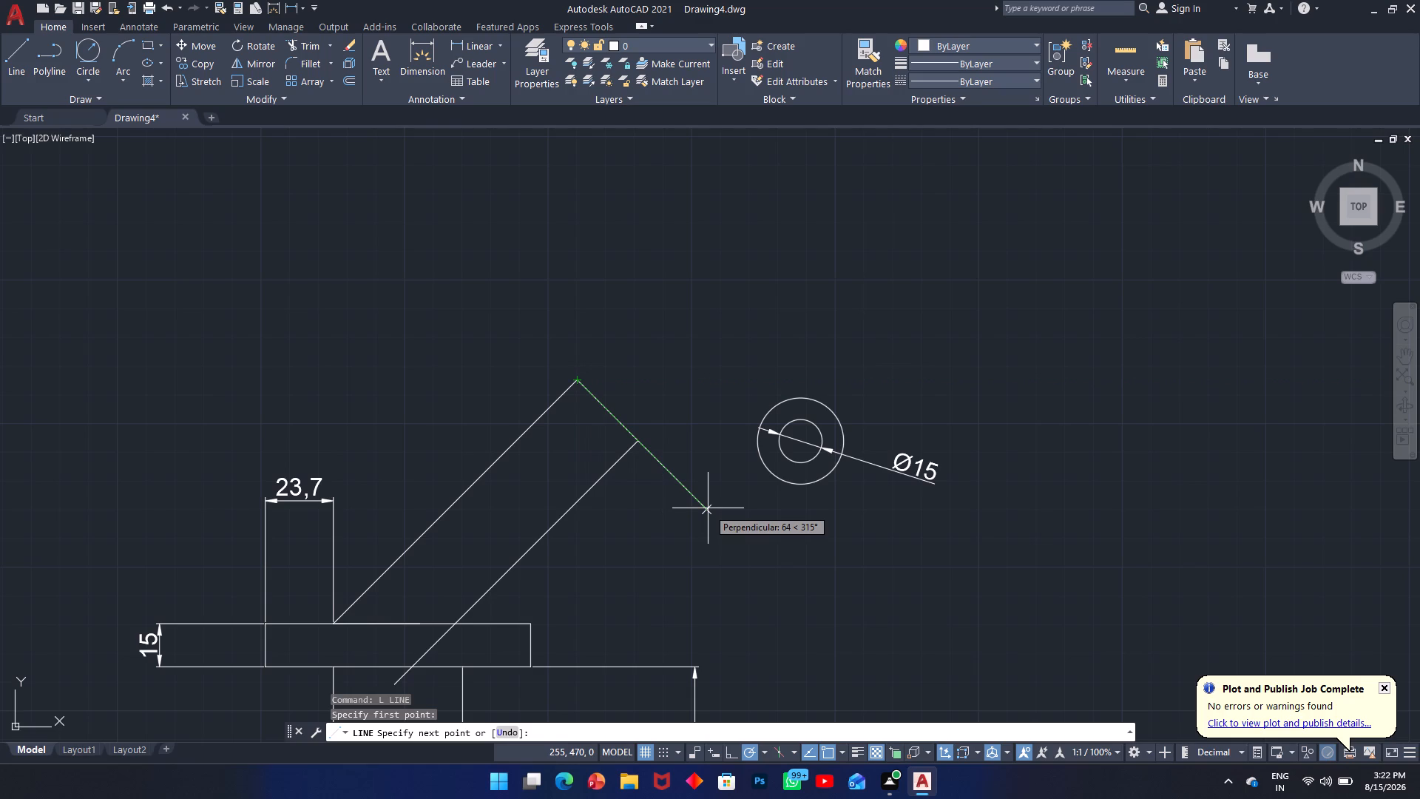
type("30")
key("Return")
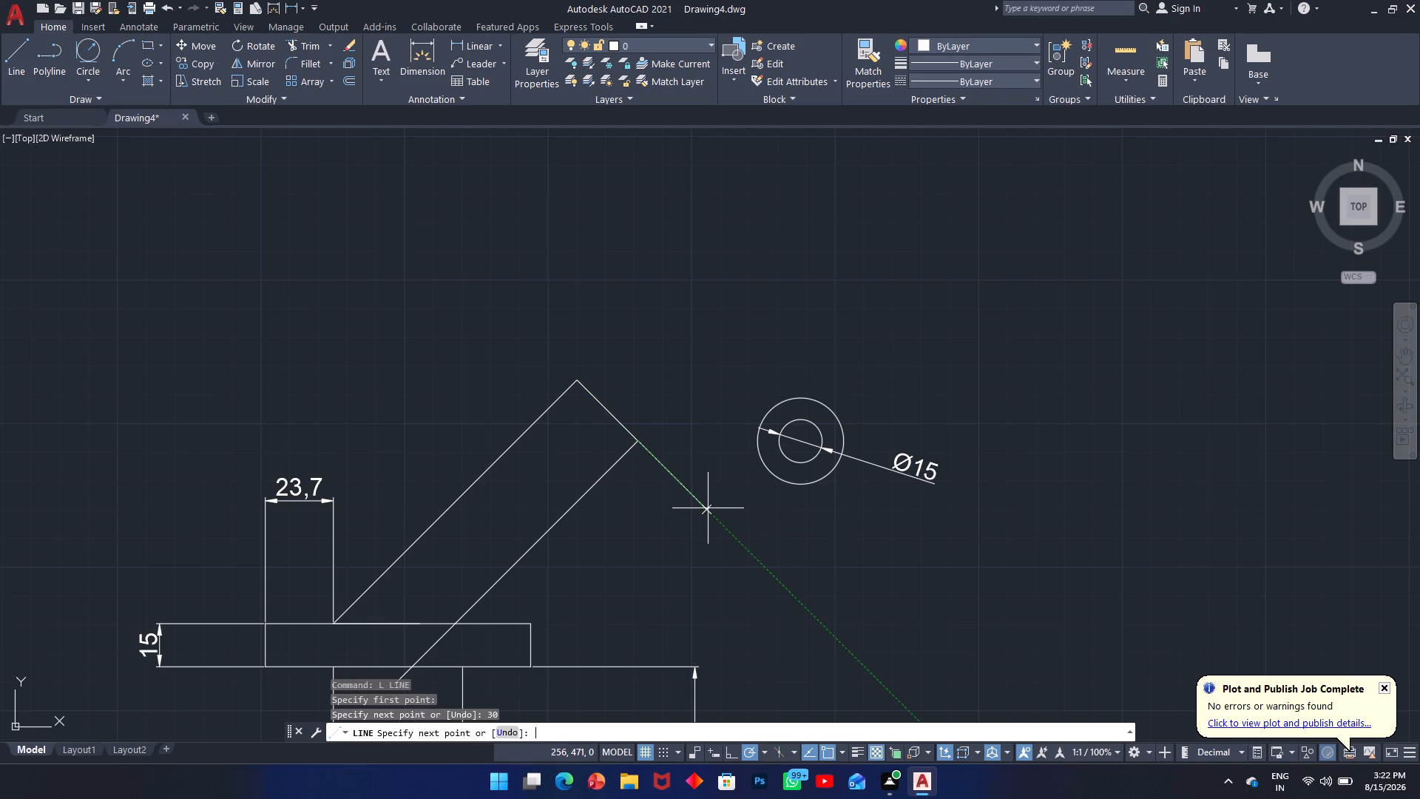
key("Escape")
scroll(615, 434, "up", 4)
scroll(648, 411, "down", 1)
Draw a circle of radius 15 centred at the midpoint of the arm's 30-long end line.
scroll(478, 297, "down", 1)
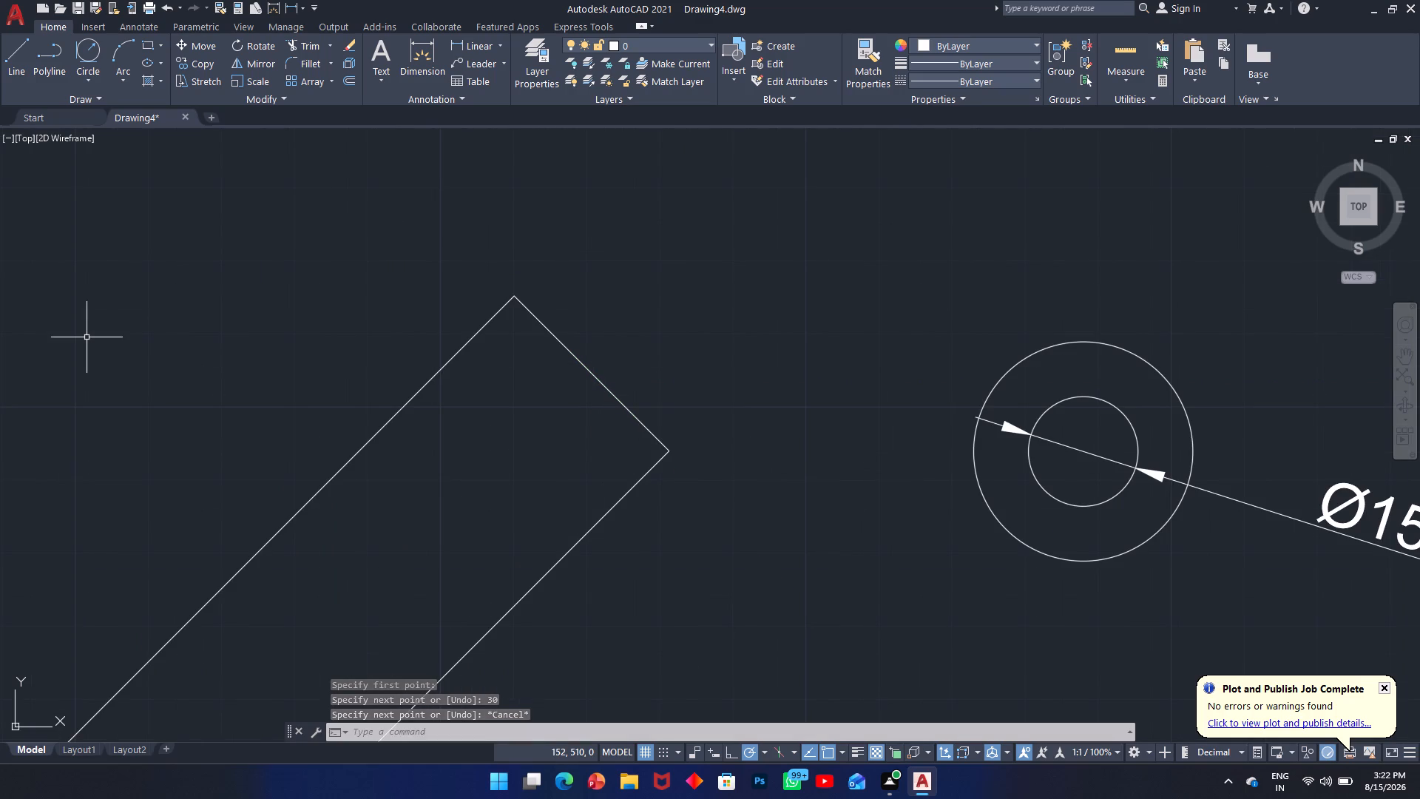
type("C")
key("space")
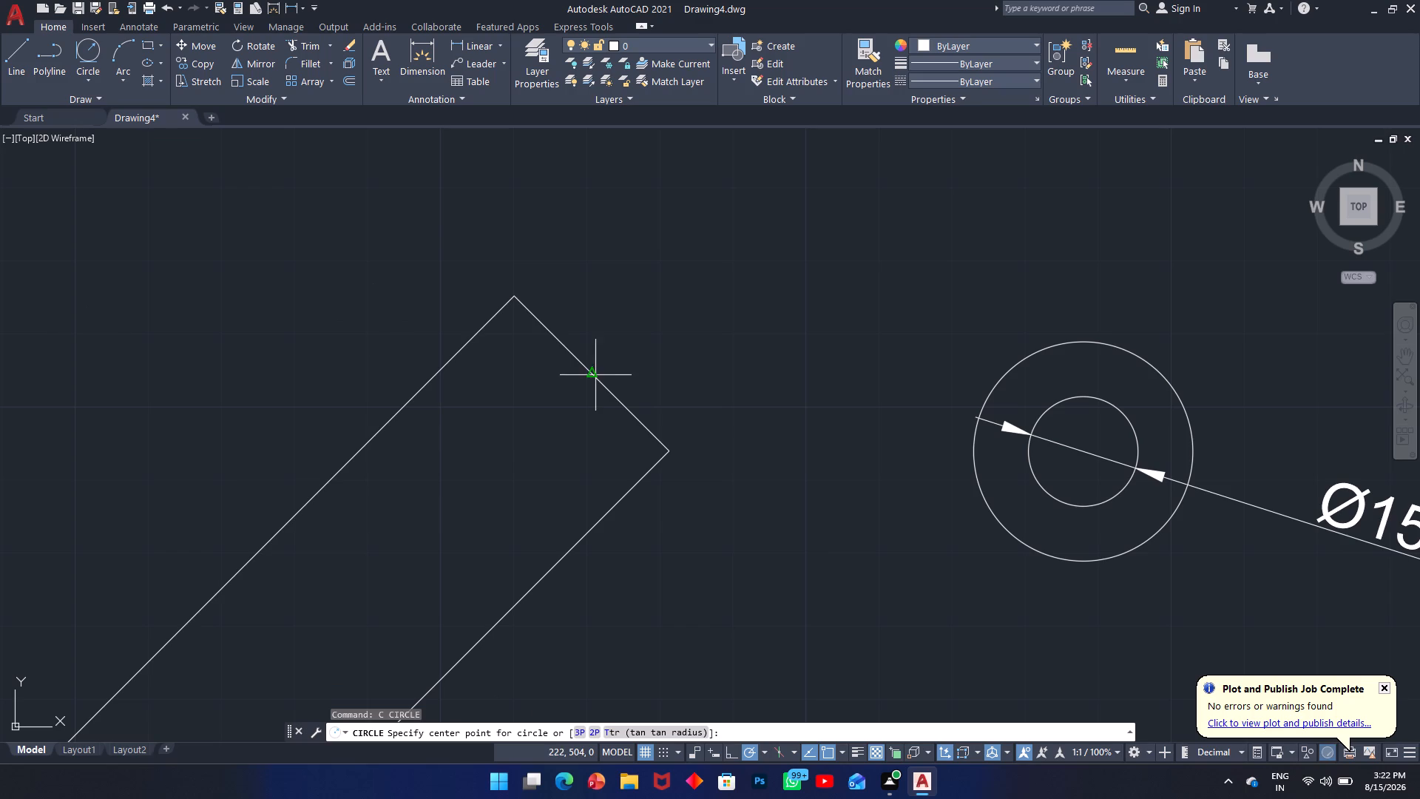
left_click(594, 374)
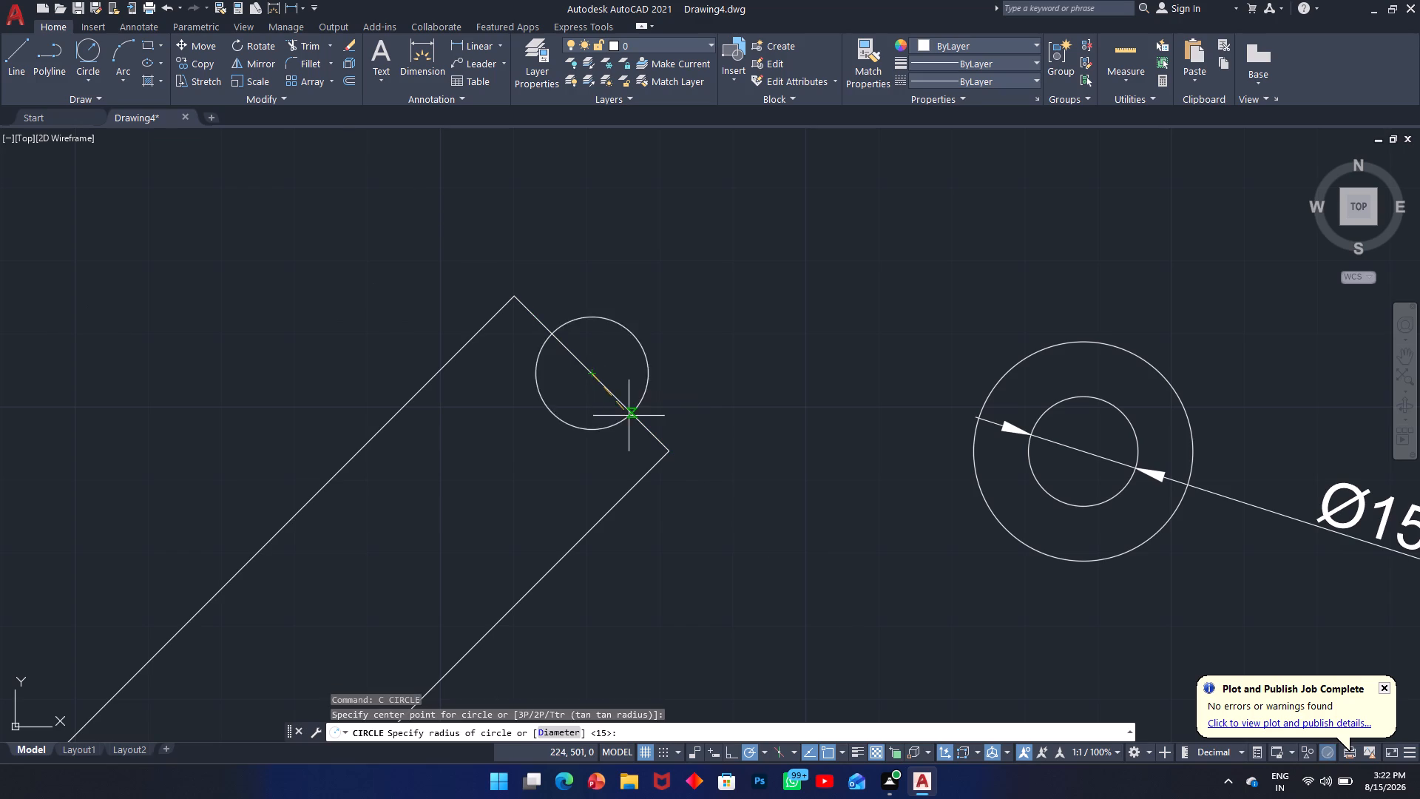
type("15")
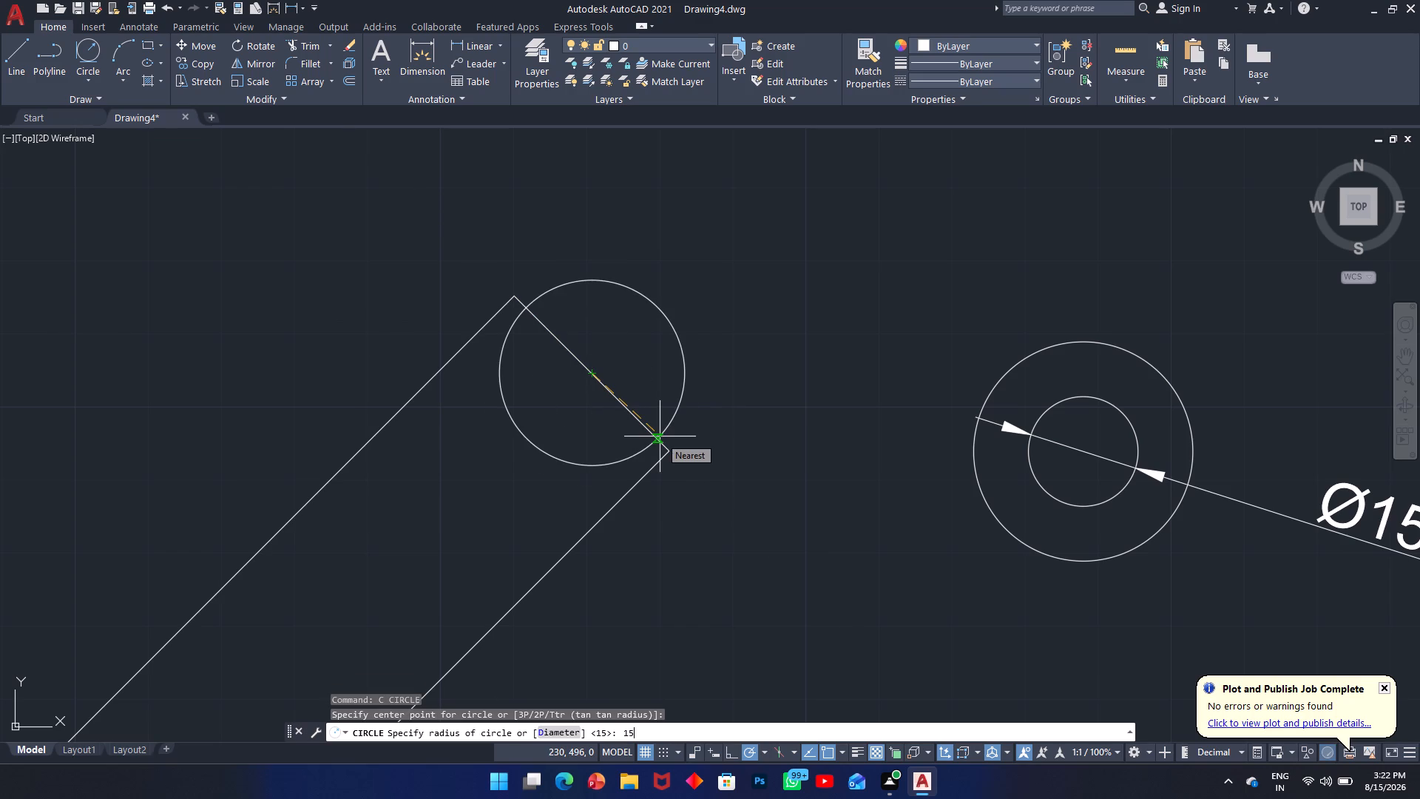
key("Return")
key("Escape")
scroll(639, 401, "up", 2)
scroll(639, 401, "down", 4)
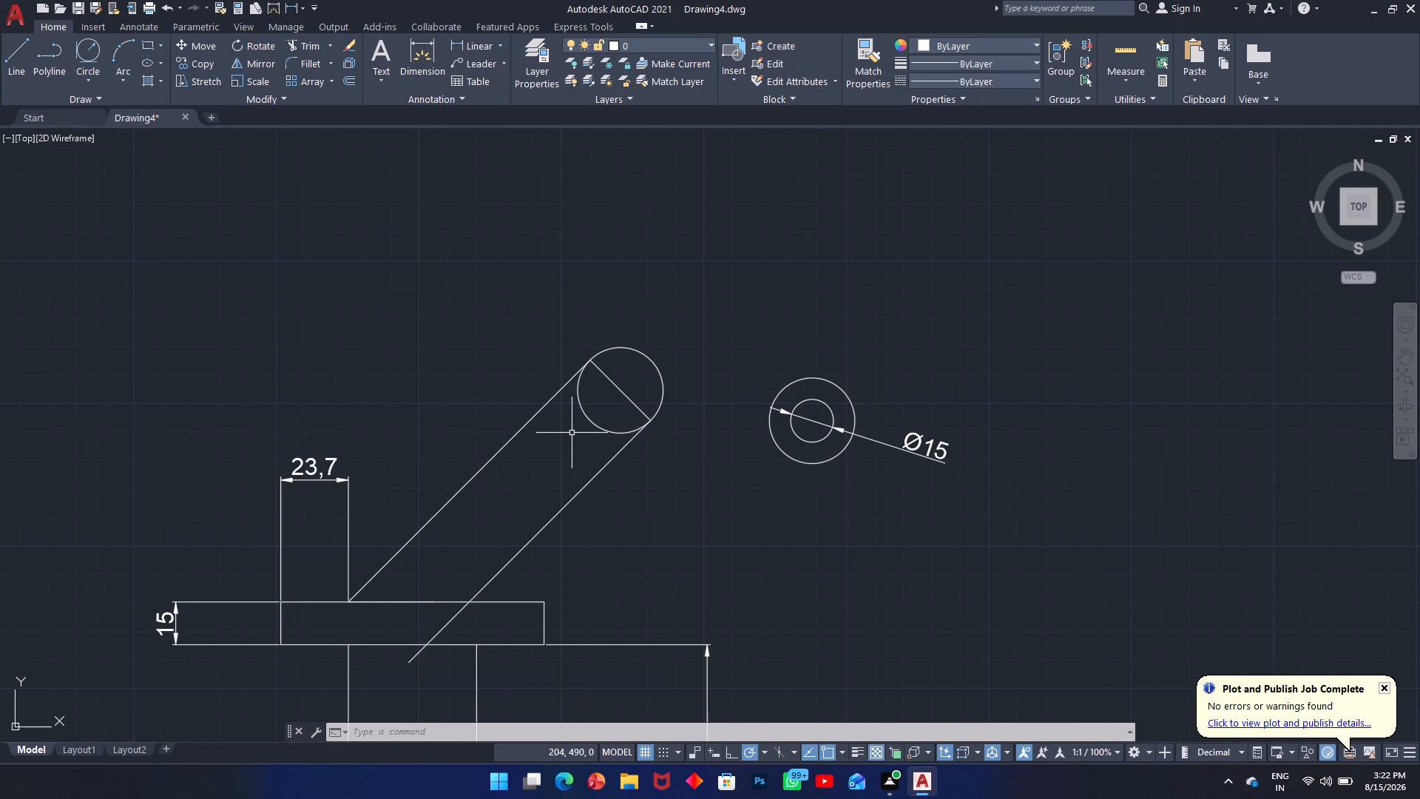
Draw a concentric circle of diameter 15 inside the circle at the arm's upper end.
type("C")
key("space")
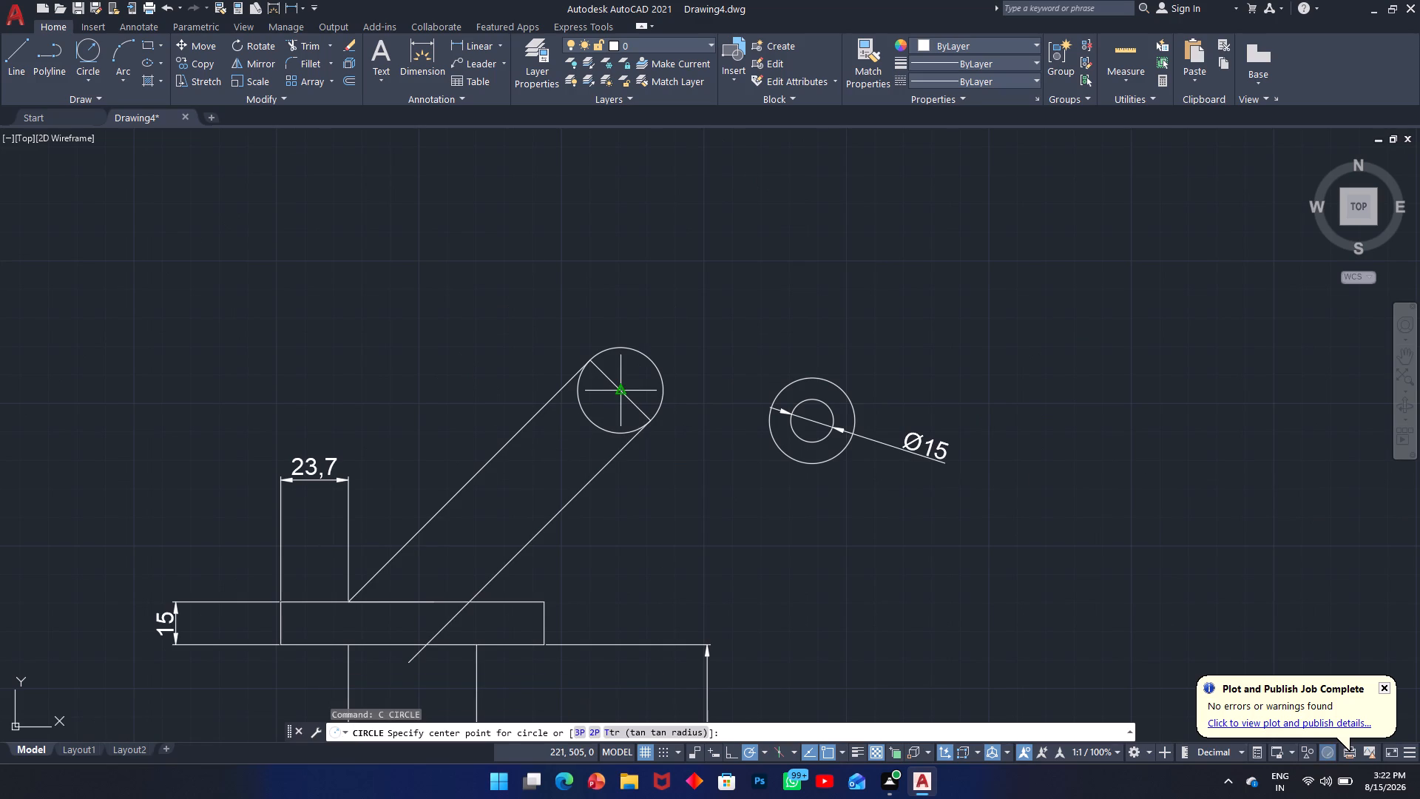
left_click(618, 391)
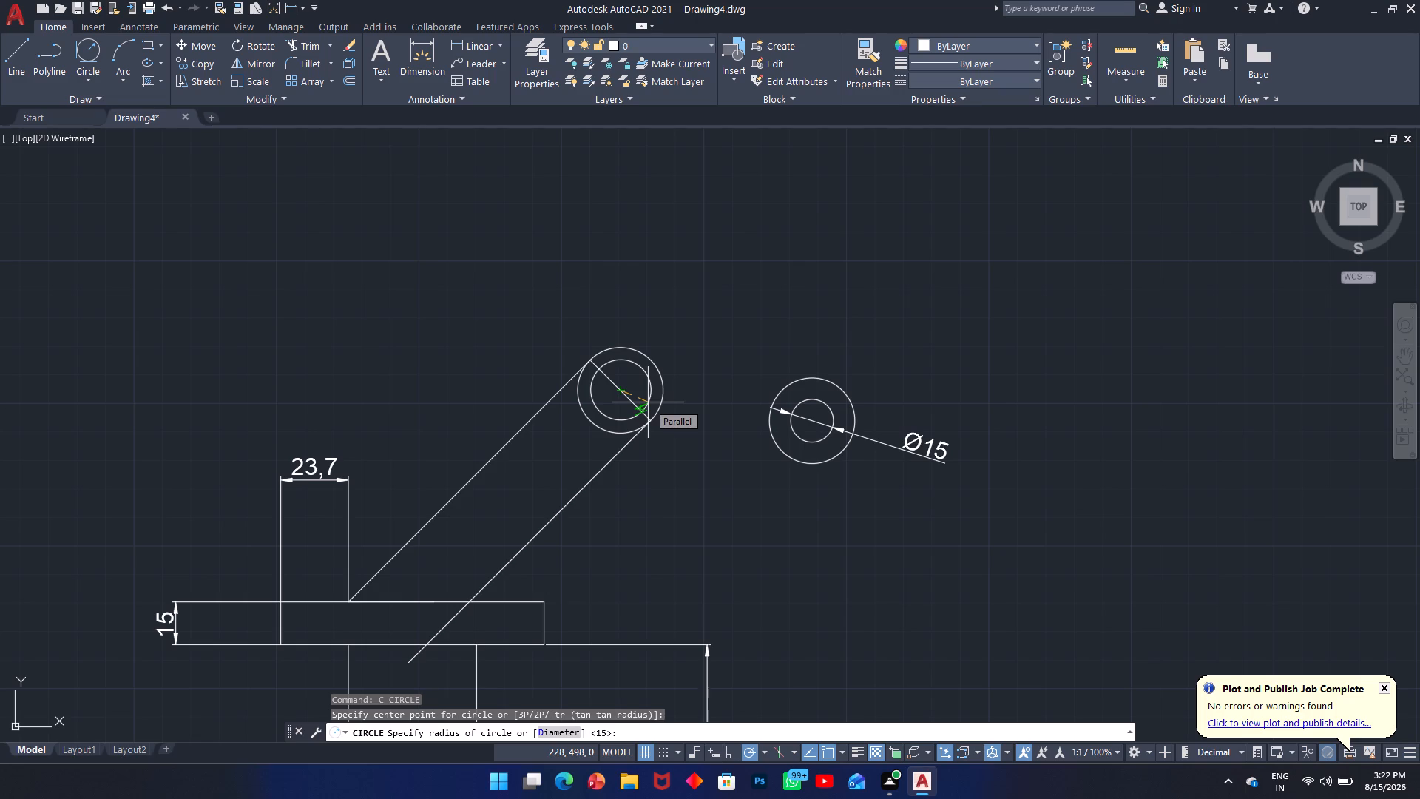
key("d")
key("space")
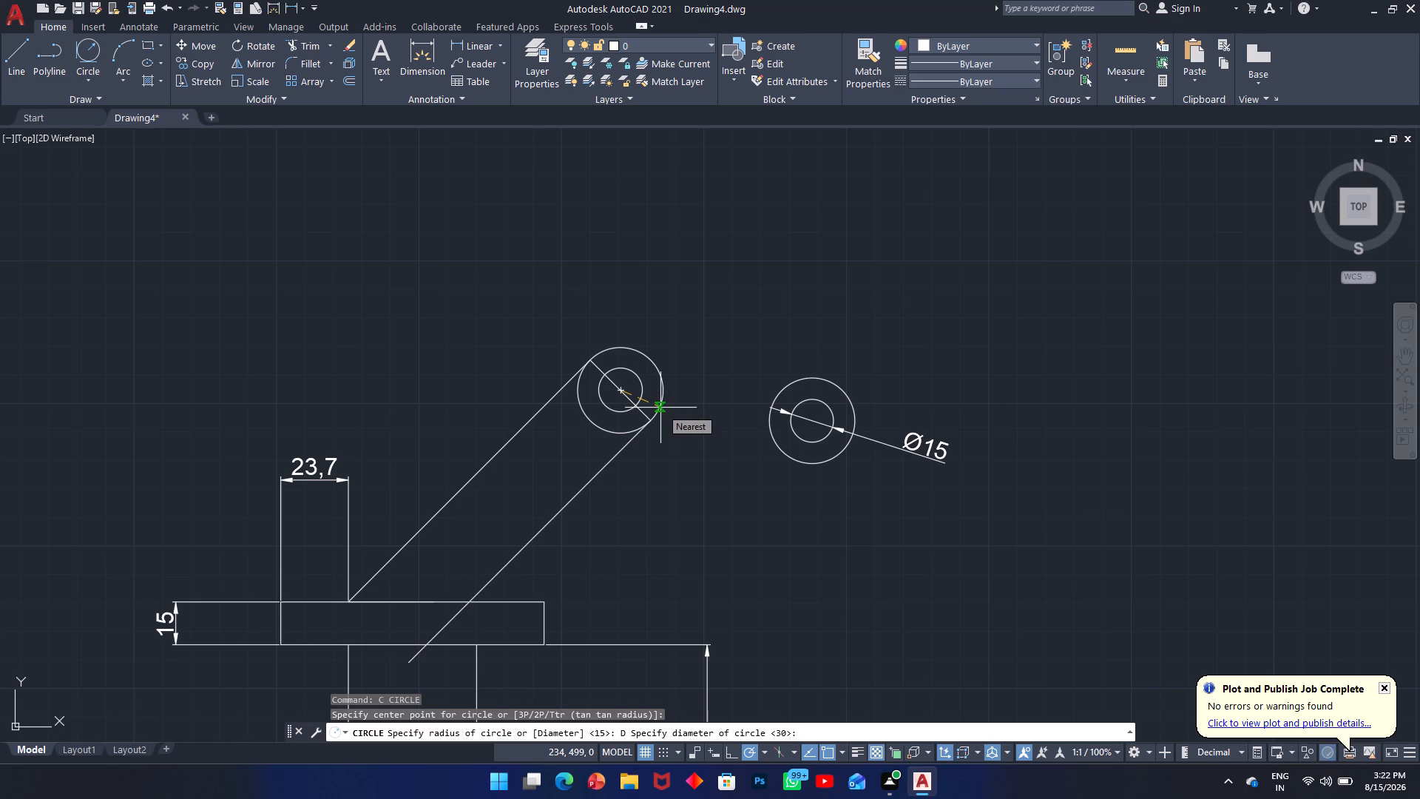
type("D")
key("space")
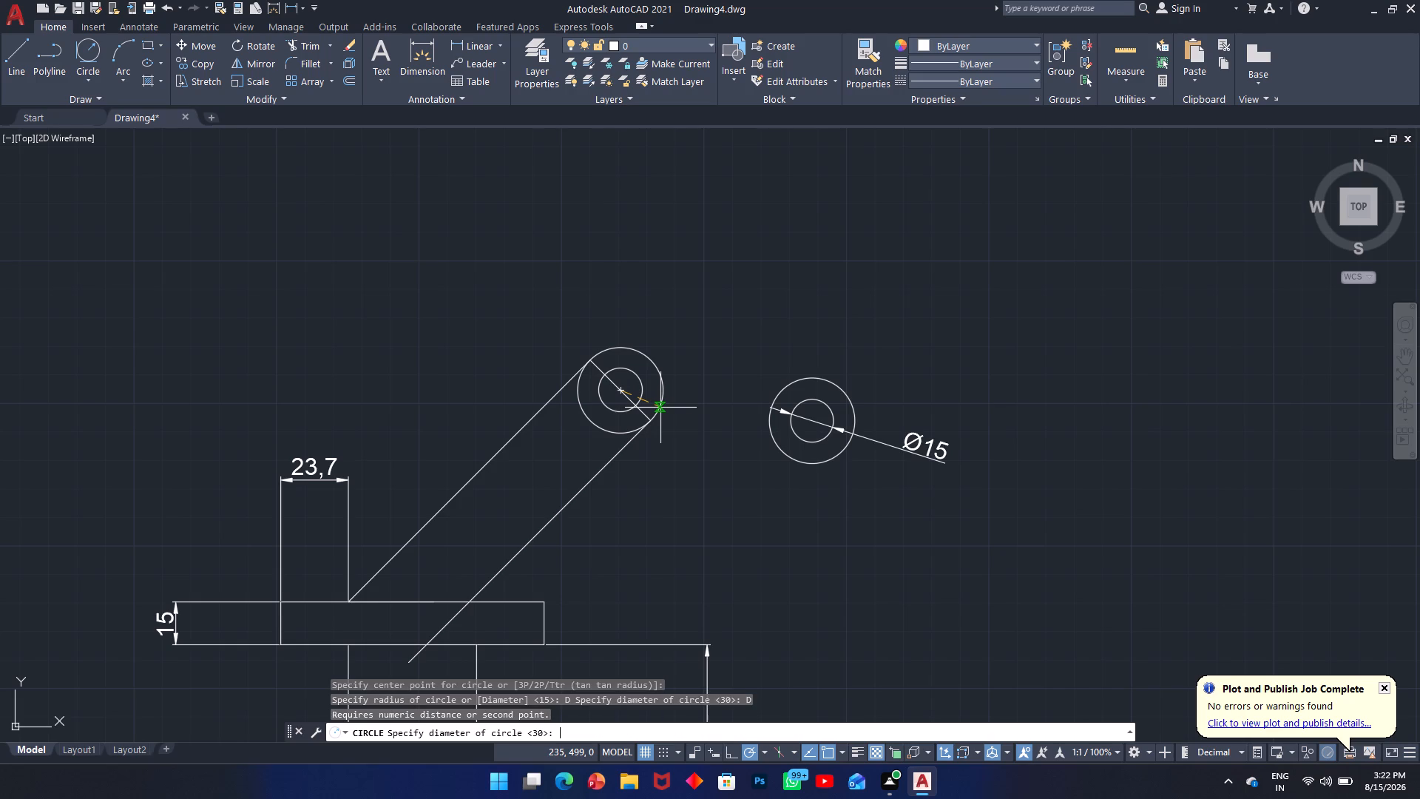
type("15")
key("Return")
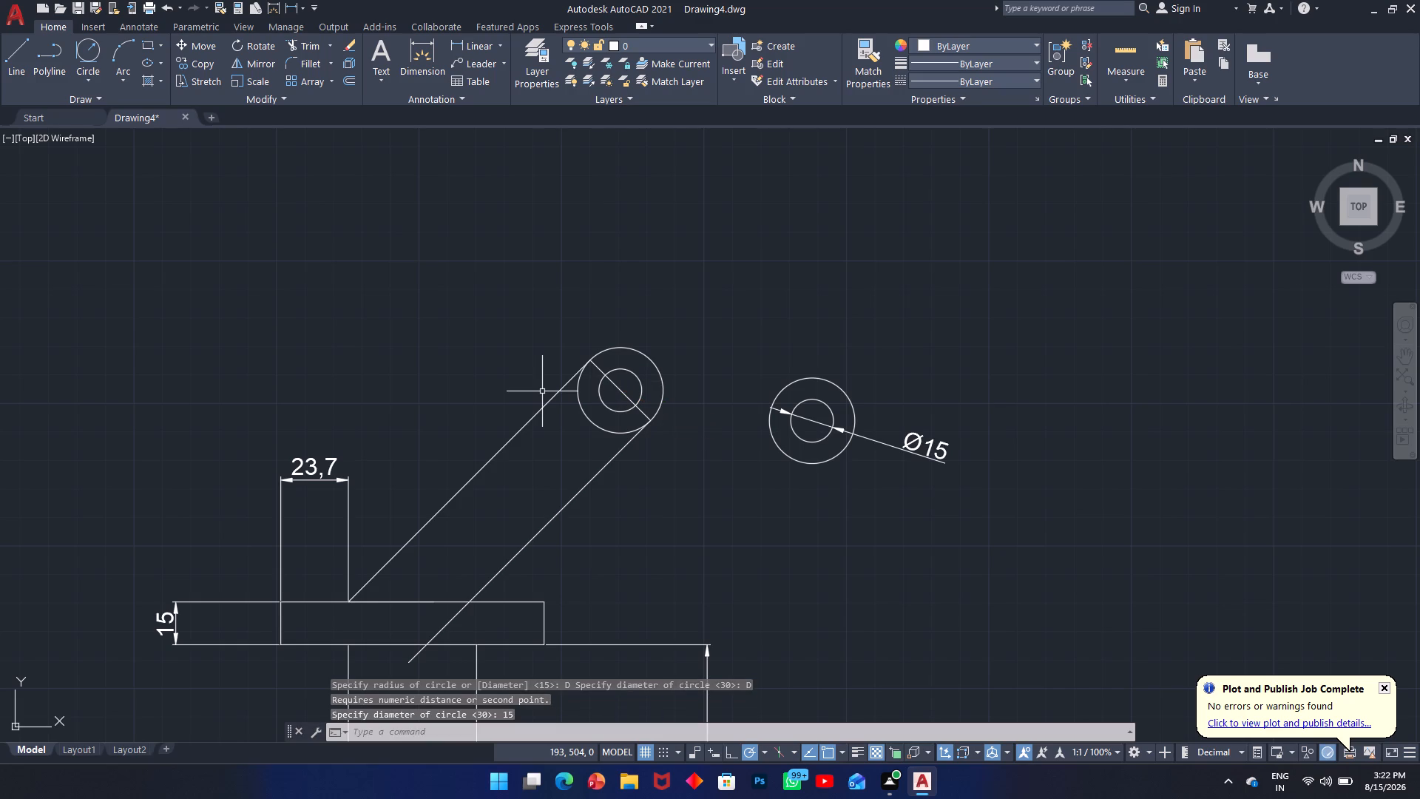
Trim away the part of the arm's lower edge line that extends below the head's top edge.
type("TR")
key("space")
left_click(432, 636)
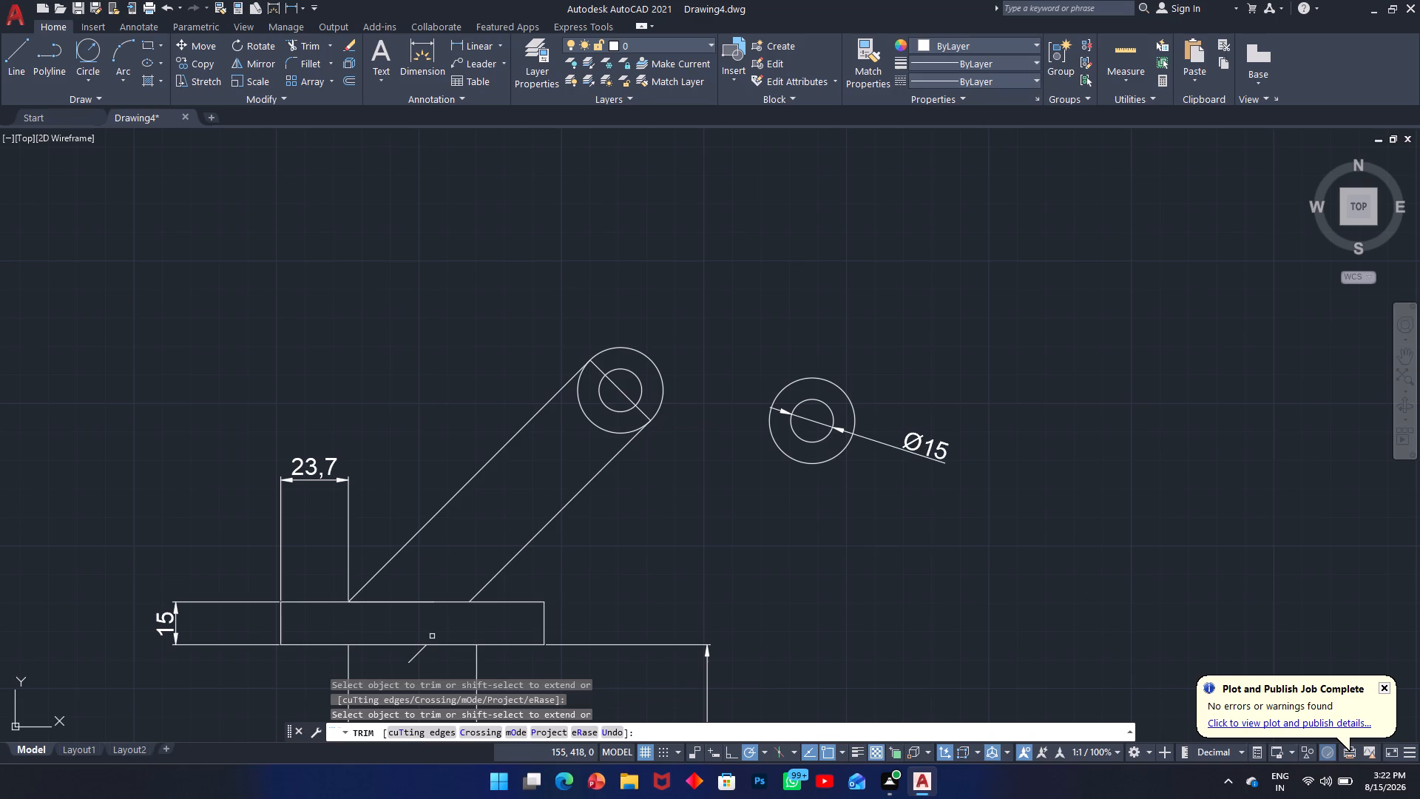
left_click(419, 658)
left_click(408, 658)
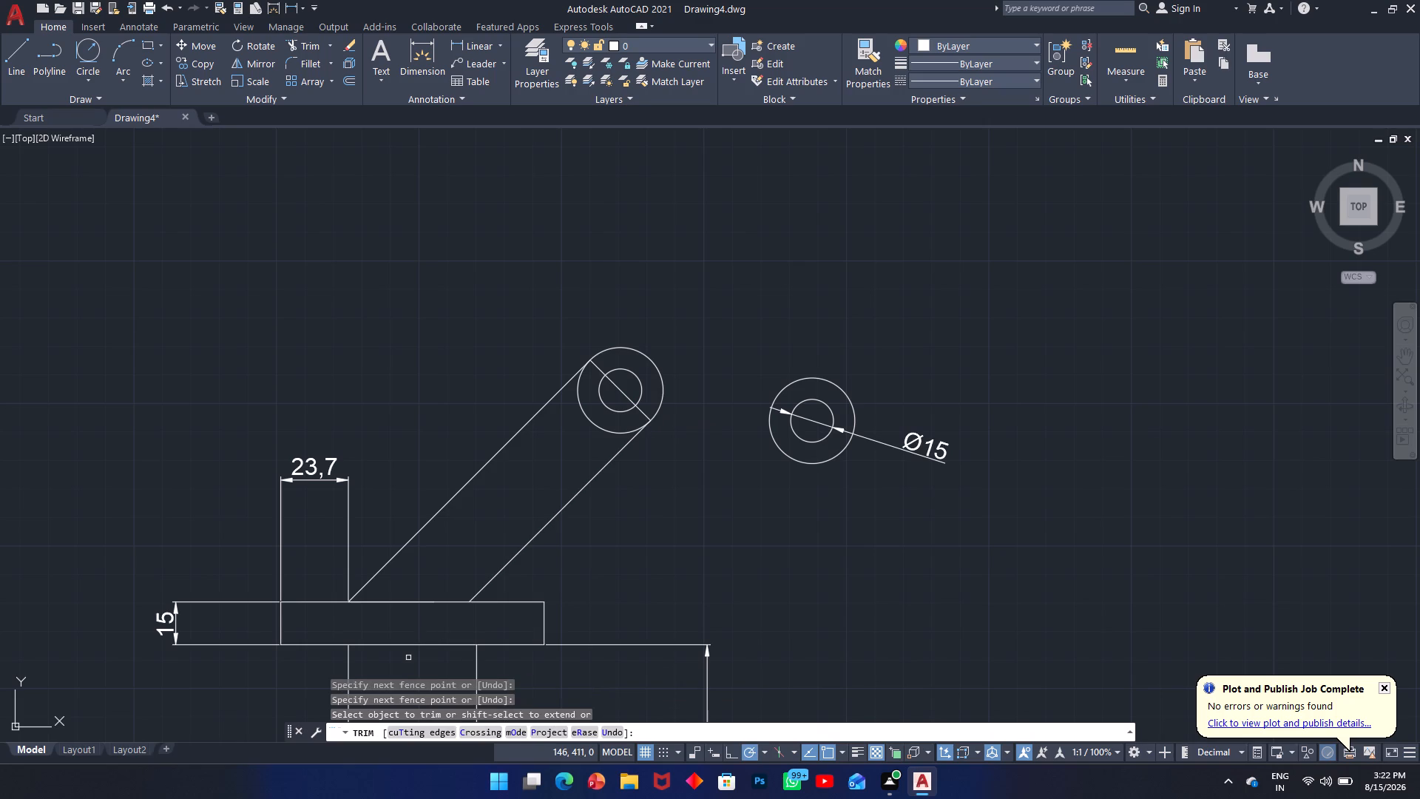
key("Escape")
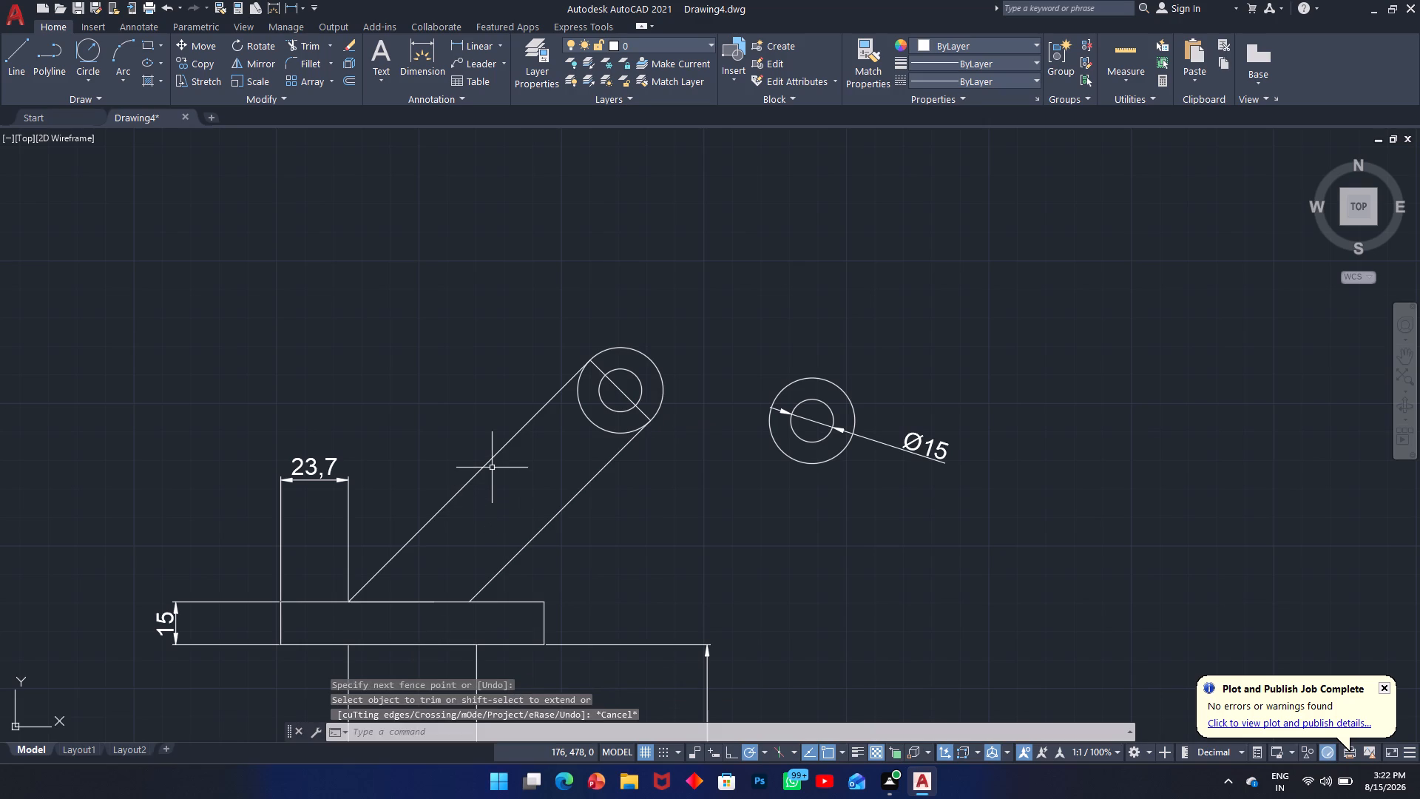
Dimension the length of the arm's upper edge, placing the dimension parallel to it on the outer side.
key("d")
type("IM")
key("space")
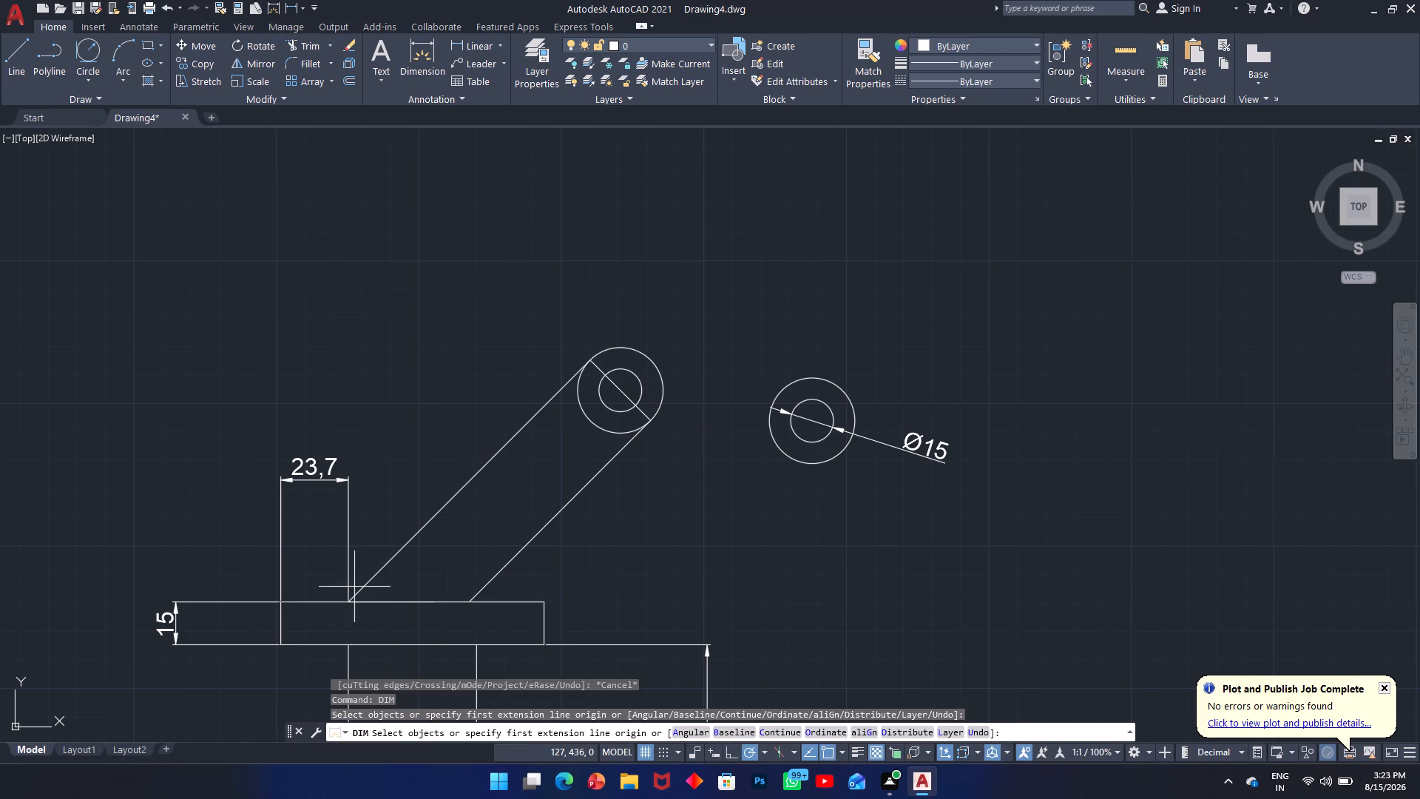
left_click(416, 536)
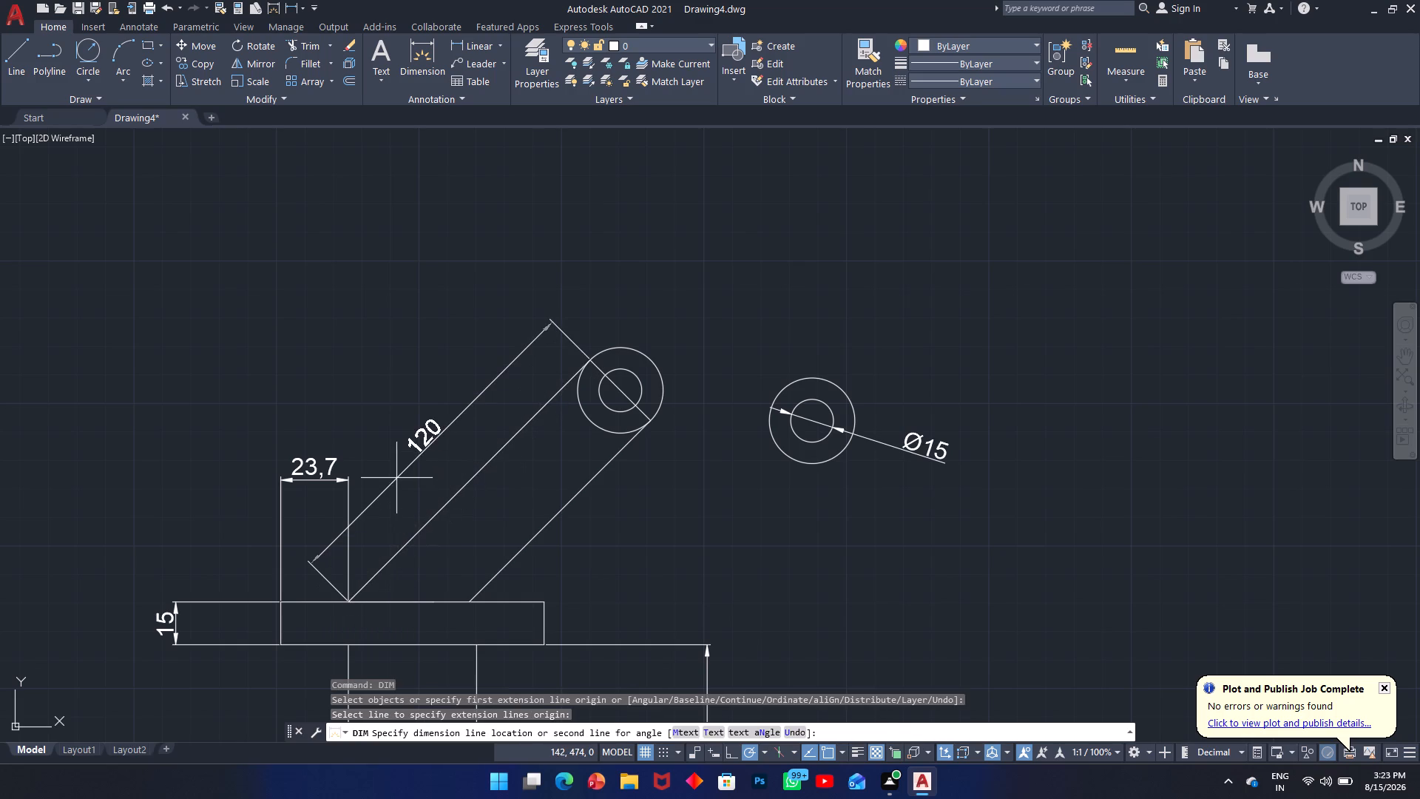
left_click(396, 478)
type("R")
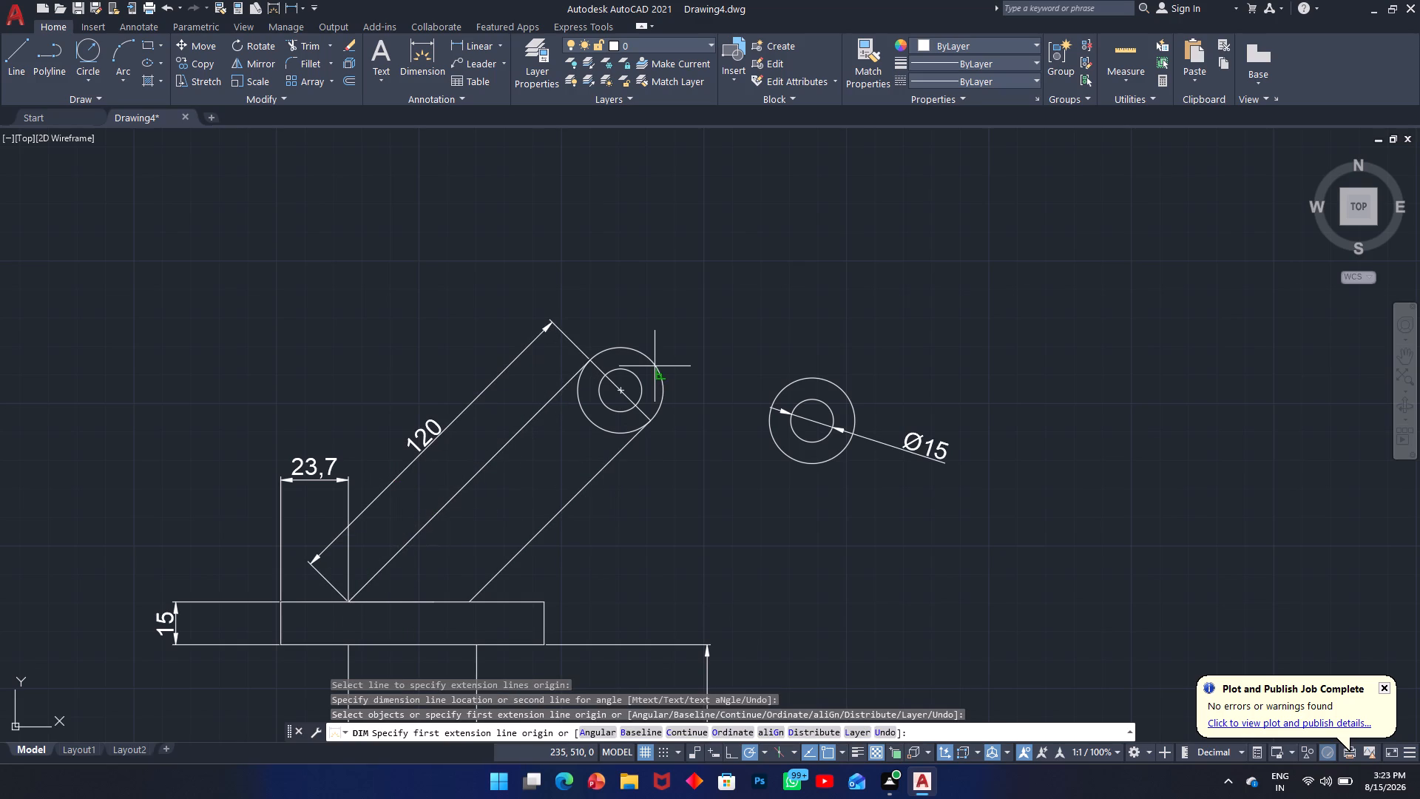
key("space")
key("Escape")
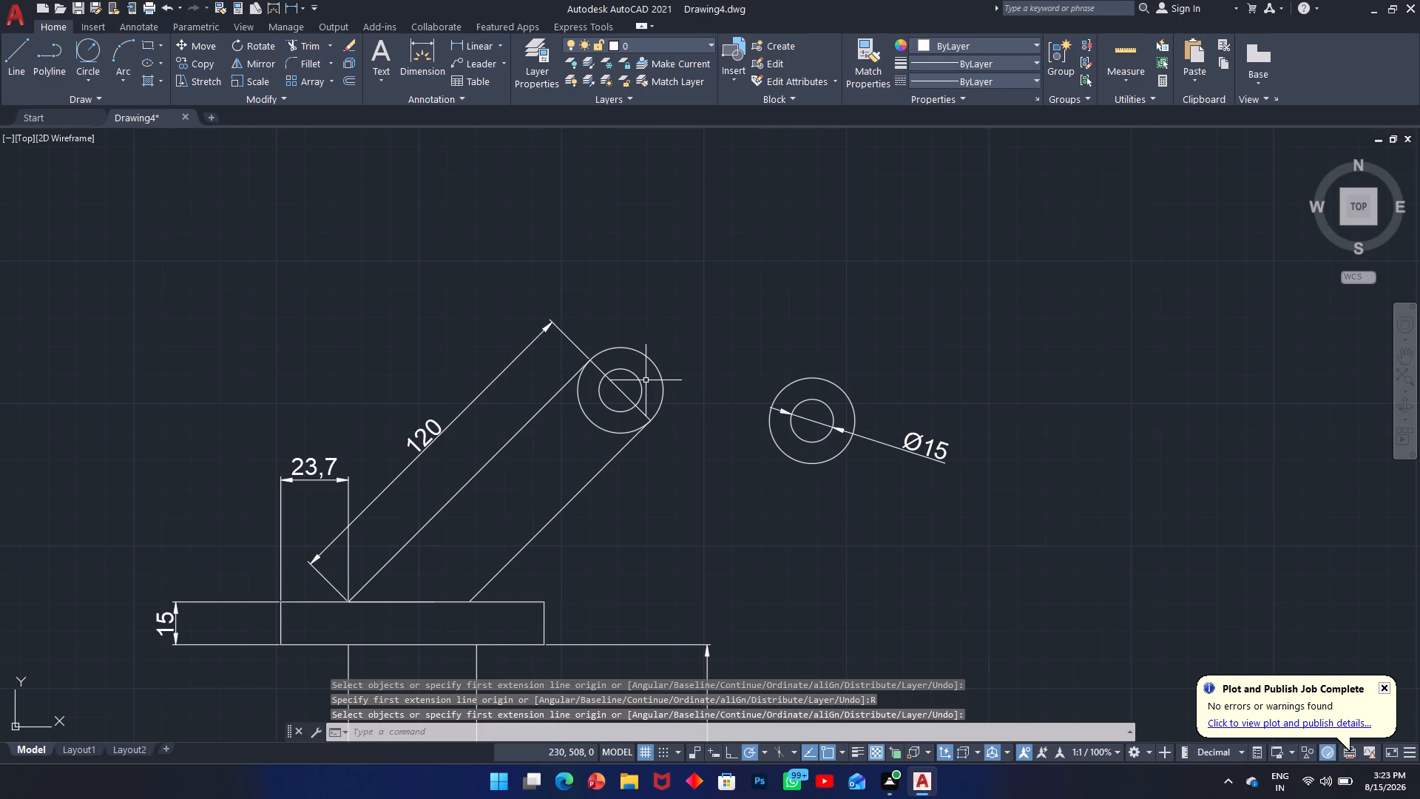
Add a radius dimension to the outer circle at the arm's end, placed outside to its upper right.
type("DR")
type("A")
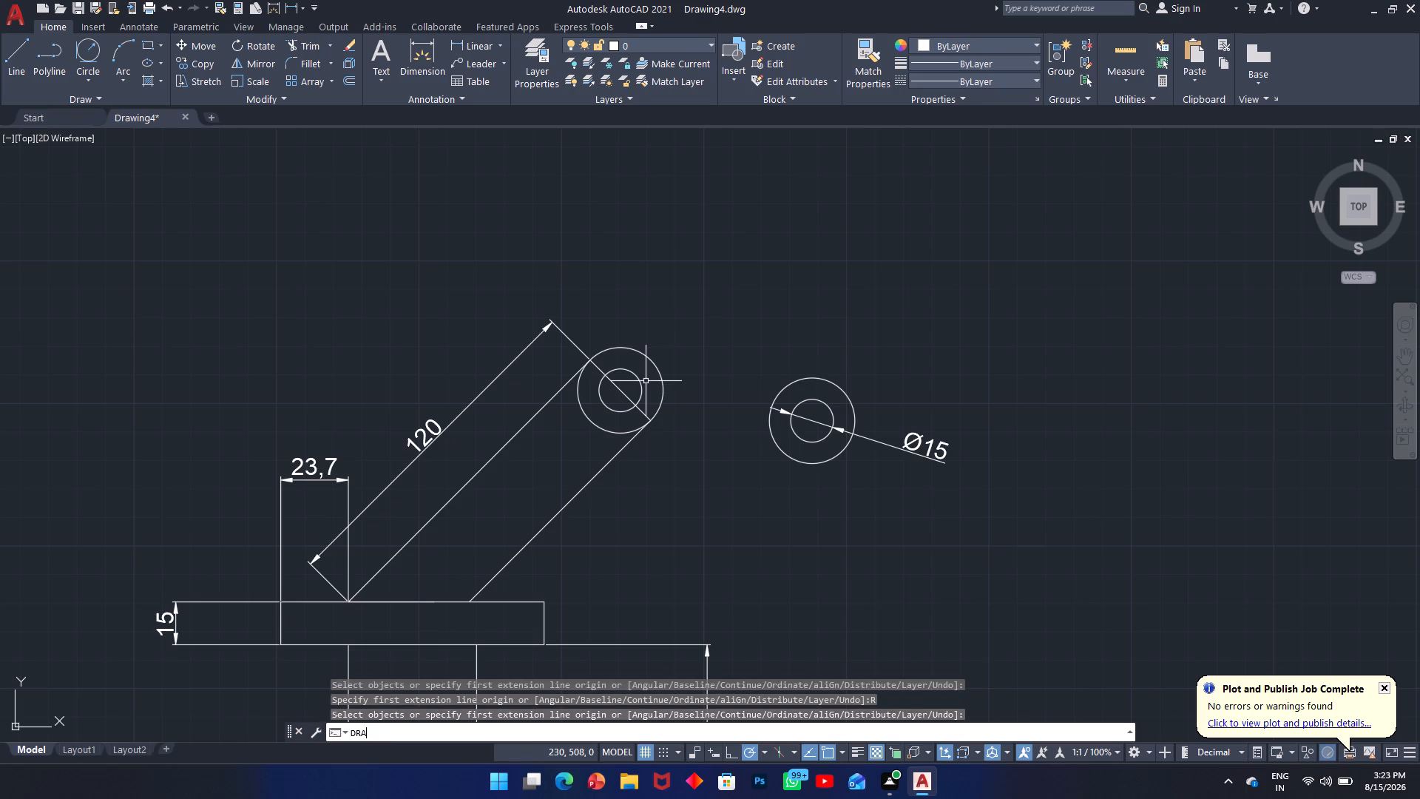
key("space")
left_click(658, 371)
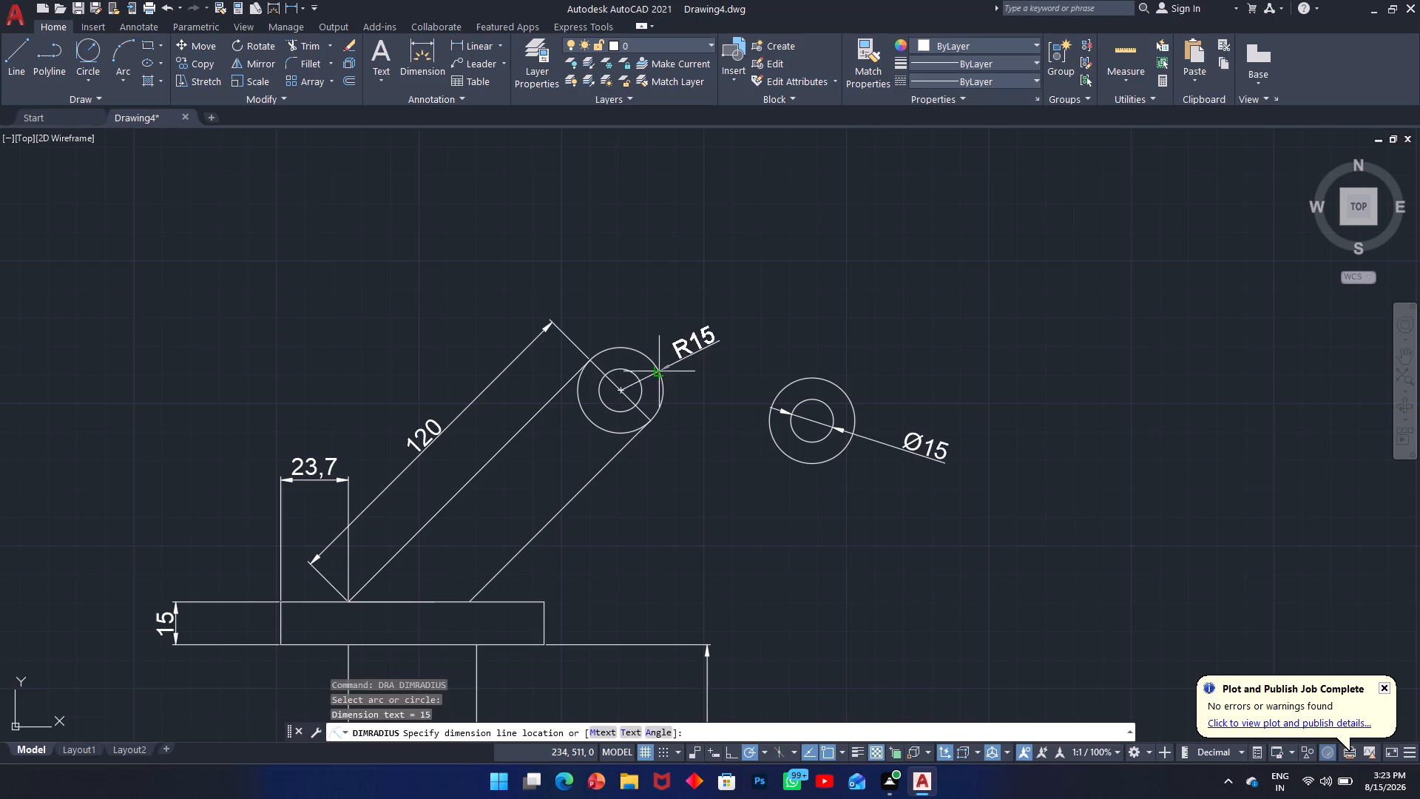
left_click(680, 363)
key("space")
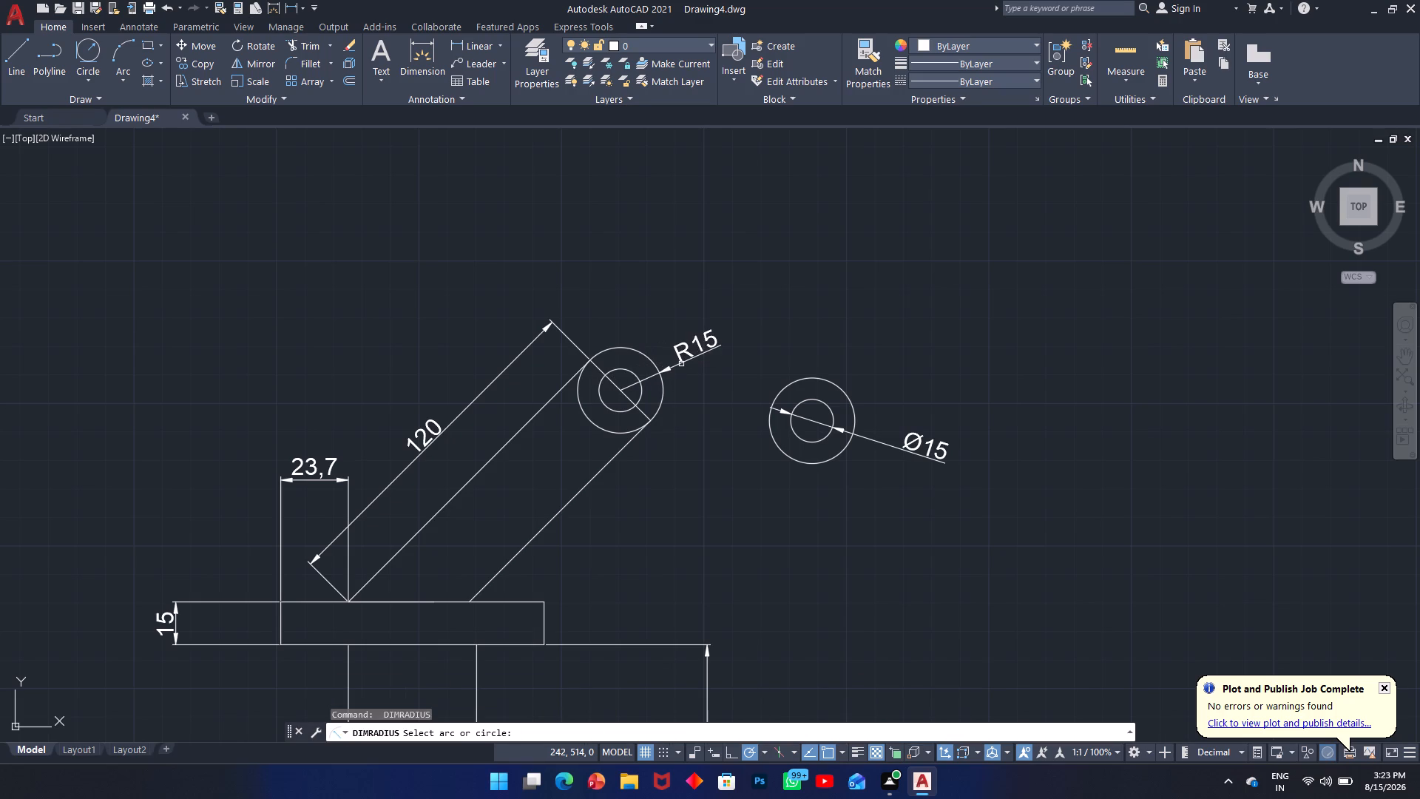
key("Escape")
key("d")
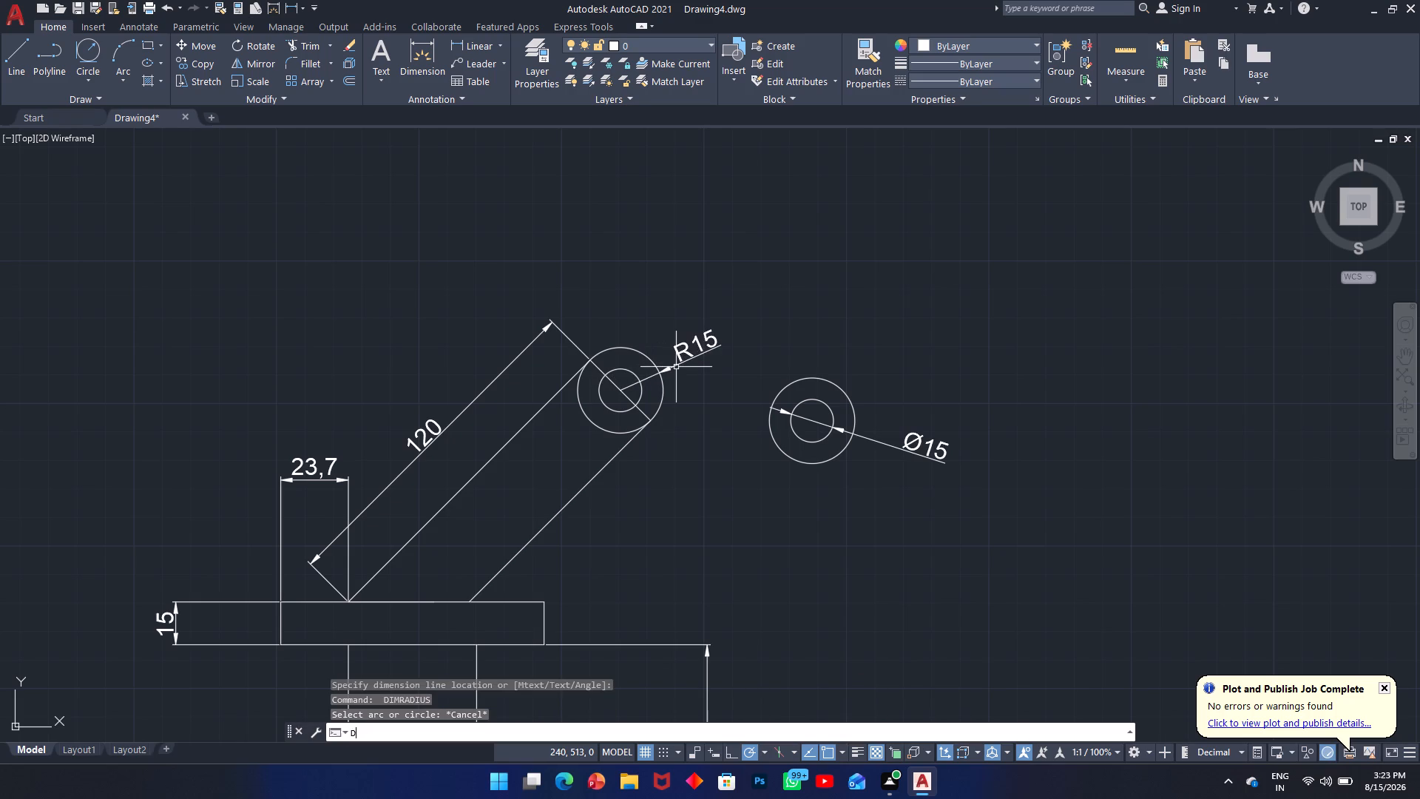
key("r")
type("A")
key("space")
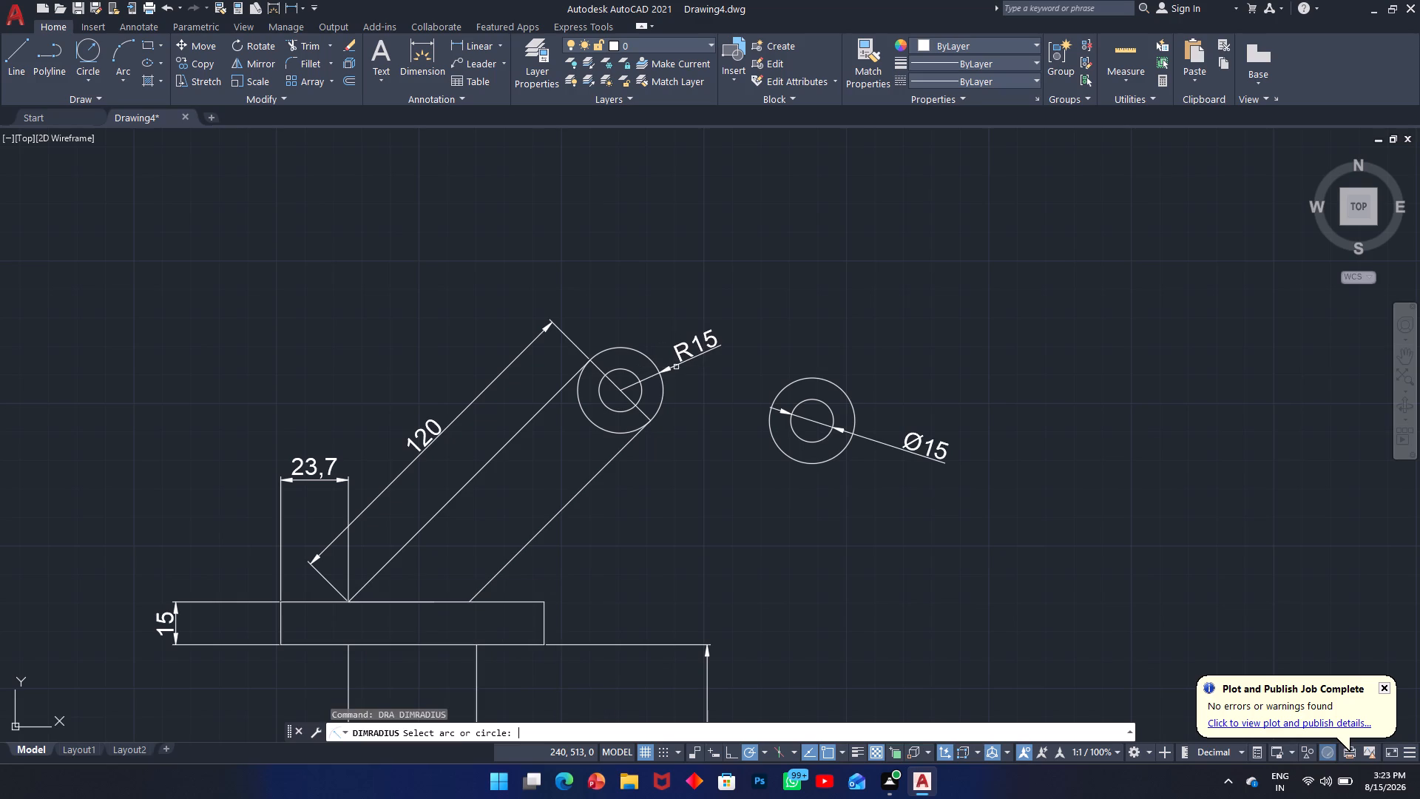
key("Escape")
Add a diameter dimension to the inner circle at the arm's end, placing its text just below the radius dimension.
key("d")
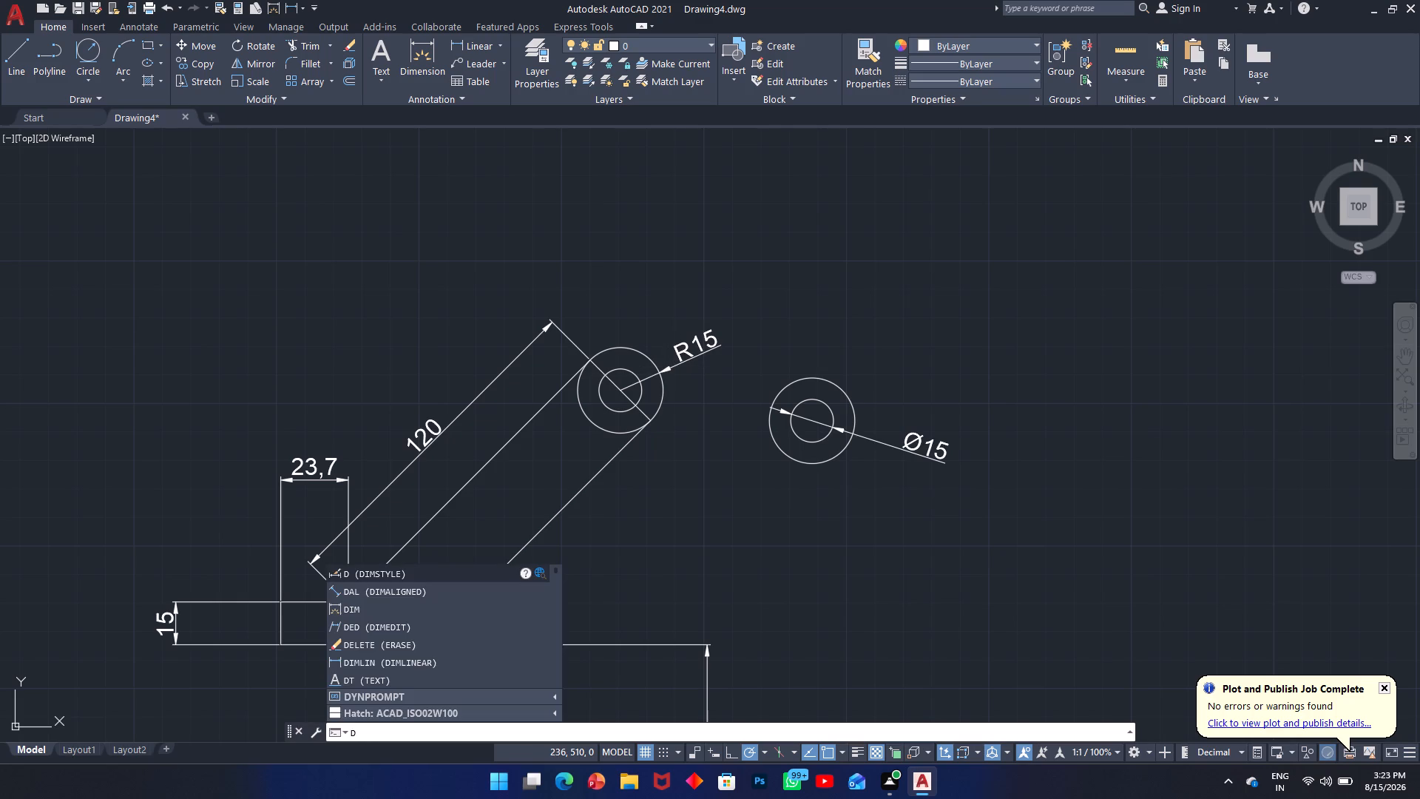
key("d")
type("I")
key("space")
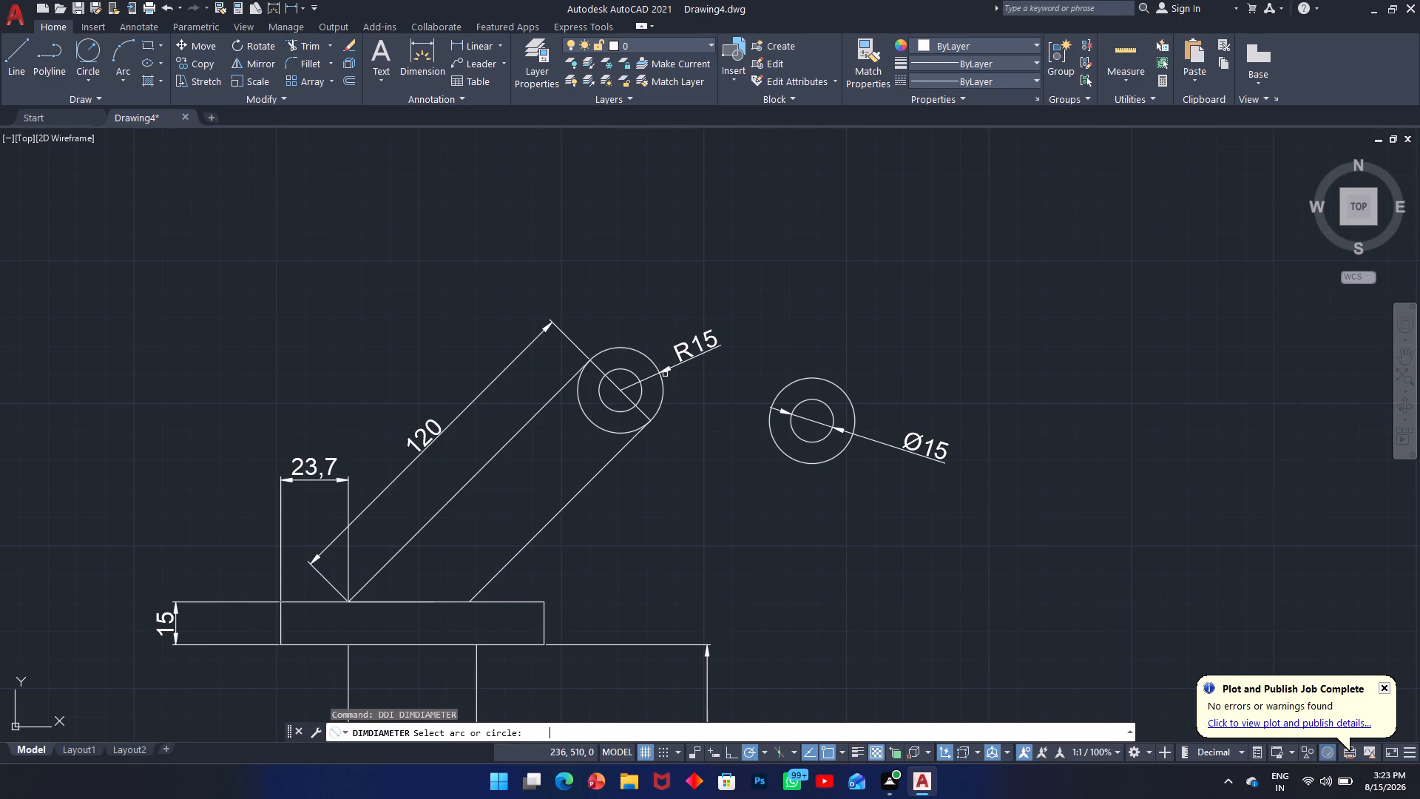
left_click(639, 402)
left_click(694, 413)
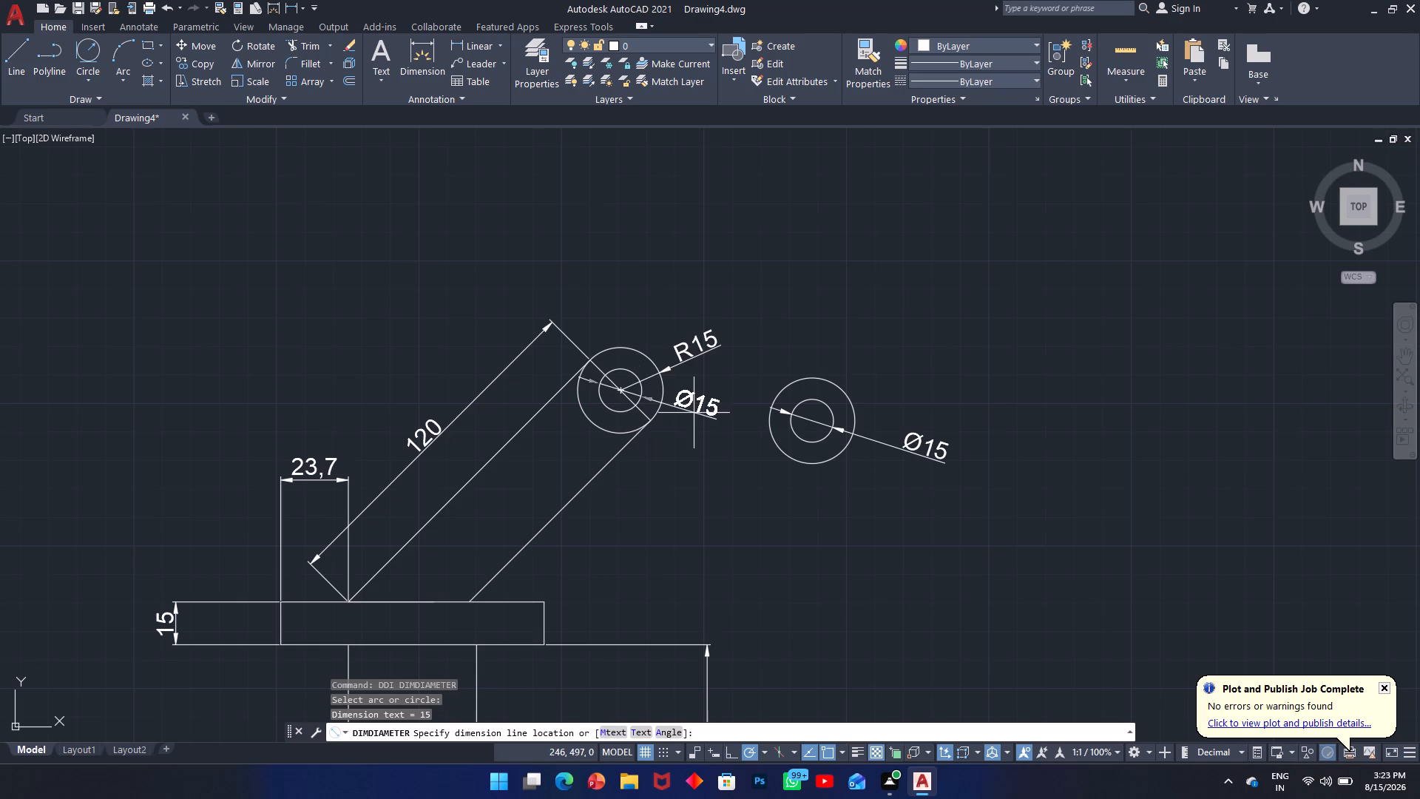
key("space")
key("Escape")
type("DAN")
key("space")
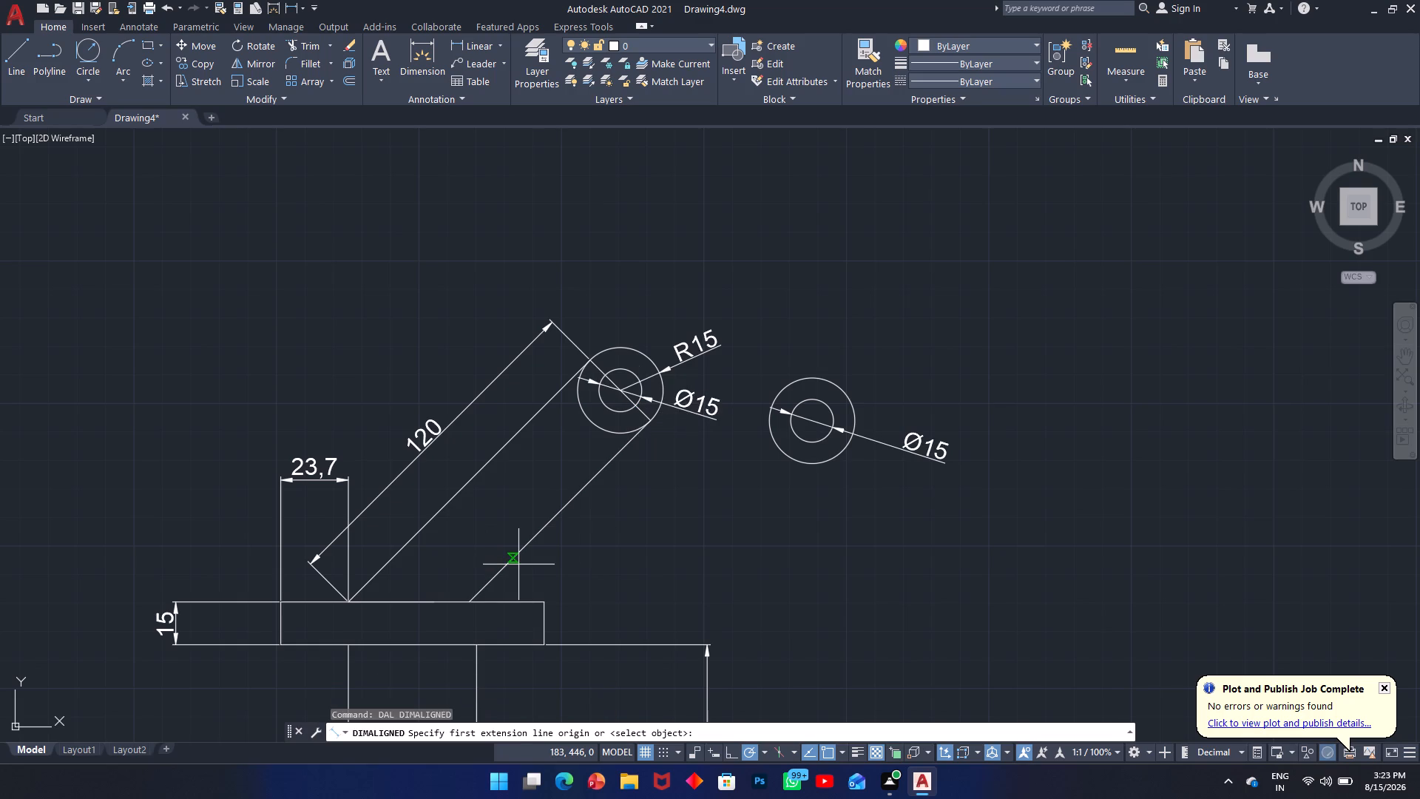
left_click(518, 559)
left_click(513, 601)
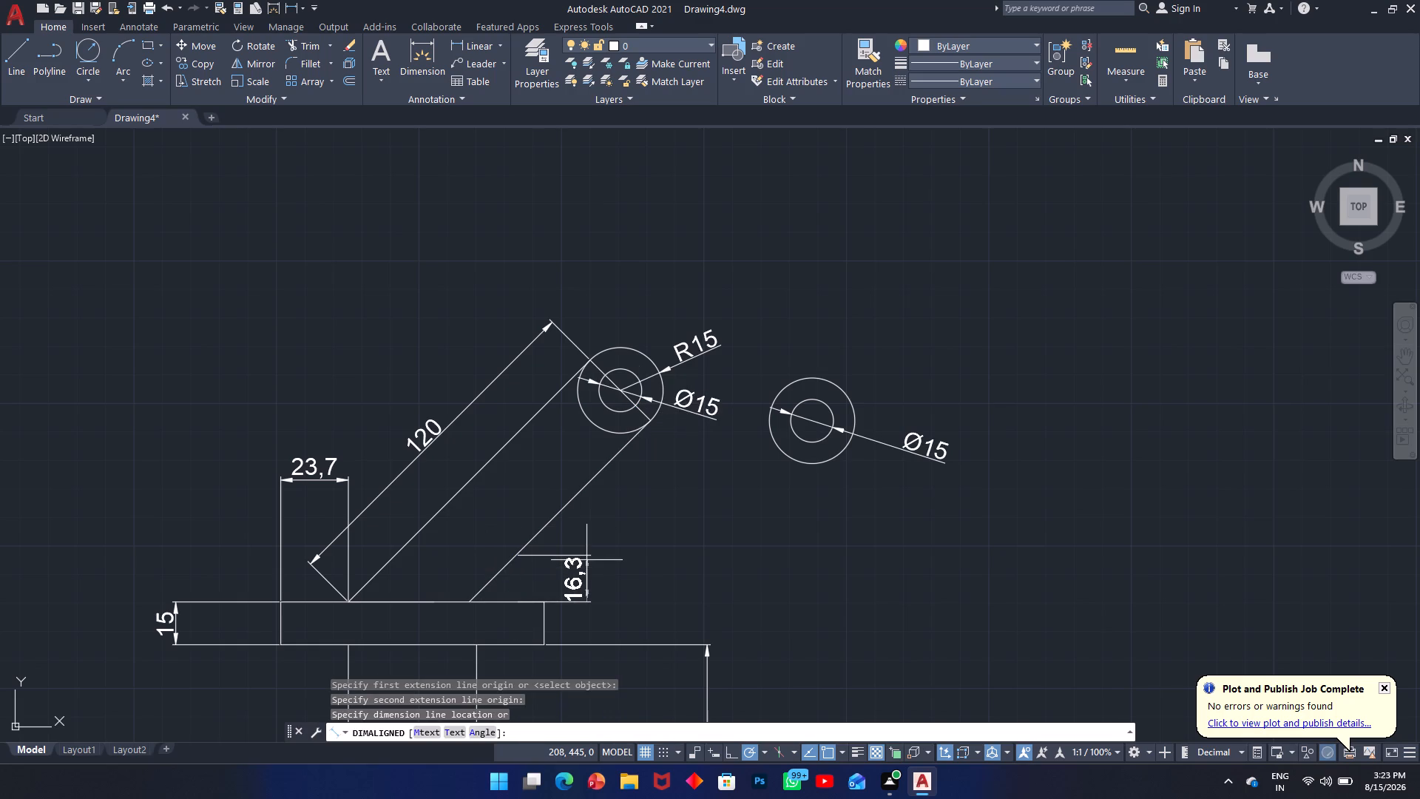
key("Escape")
Add an angular dimension between the arm's lower edge and the head's top edge, placed to the right of the arm.
type("DAN")
key("space")
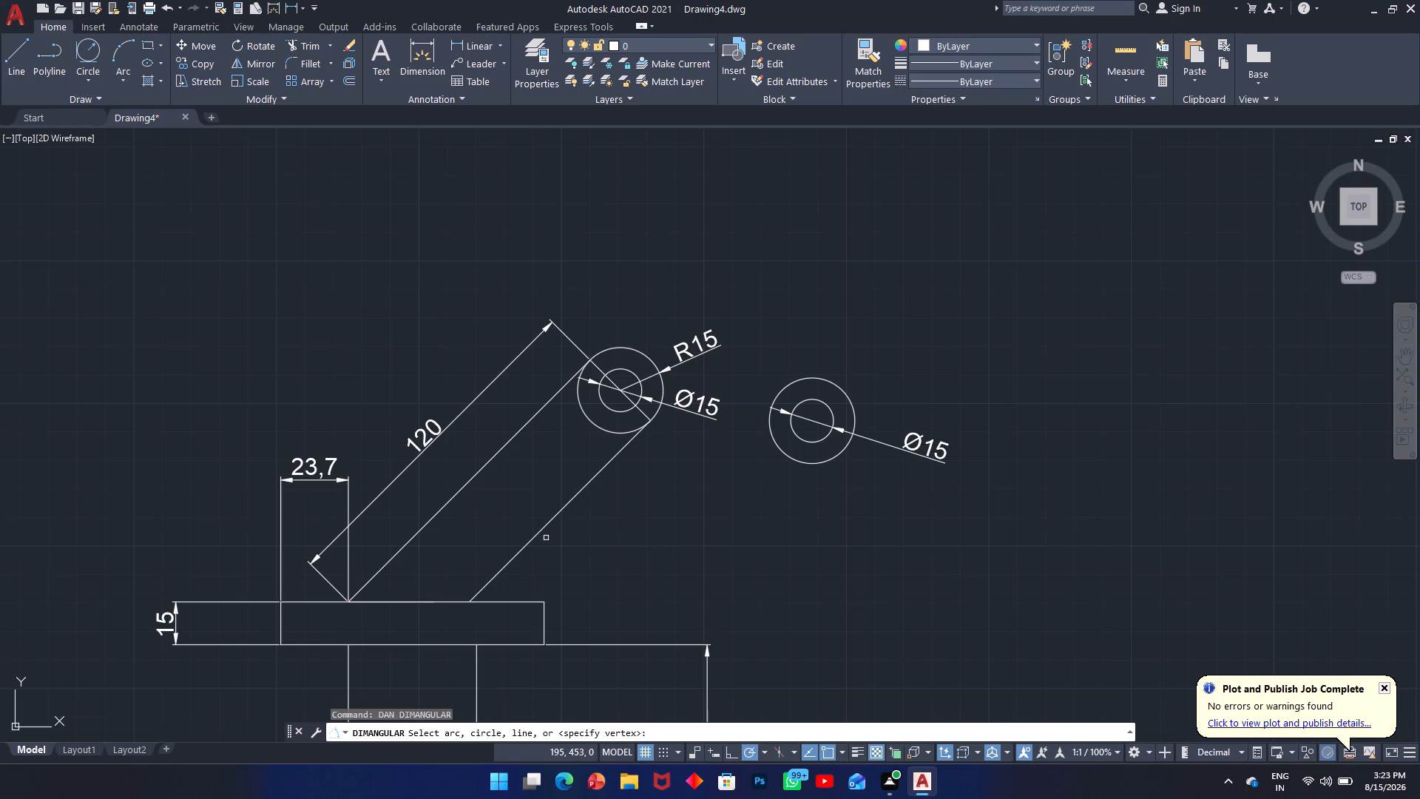
left_click(541, 532)
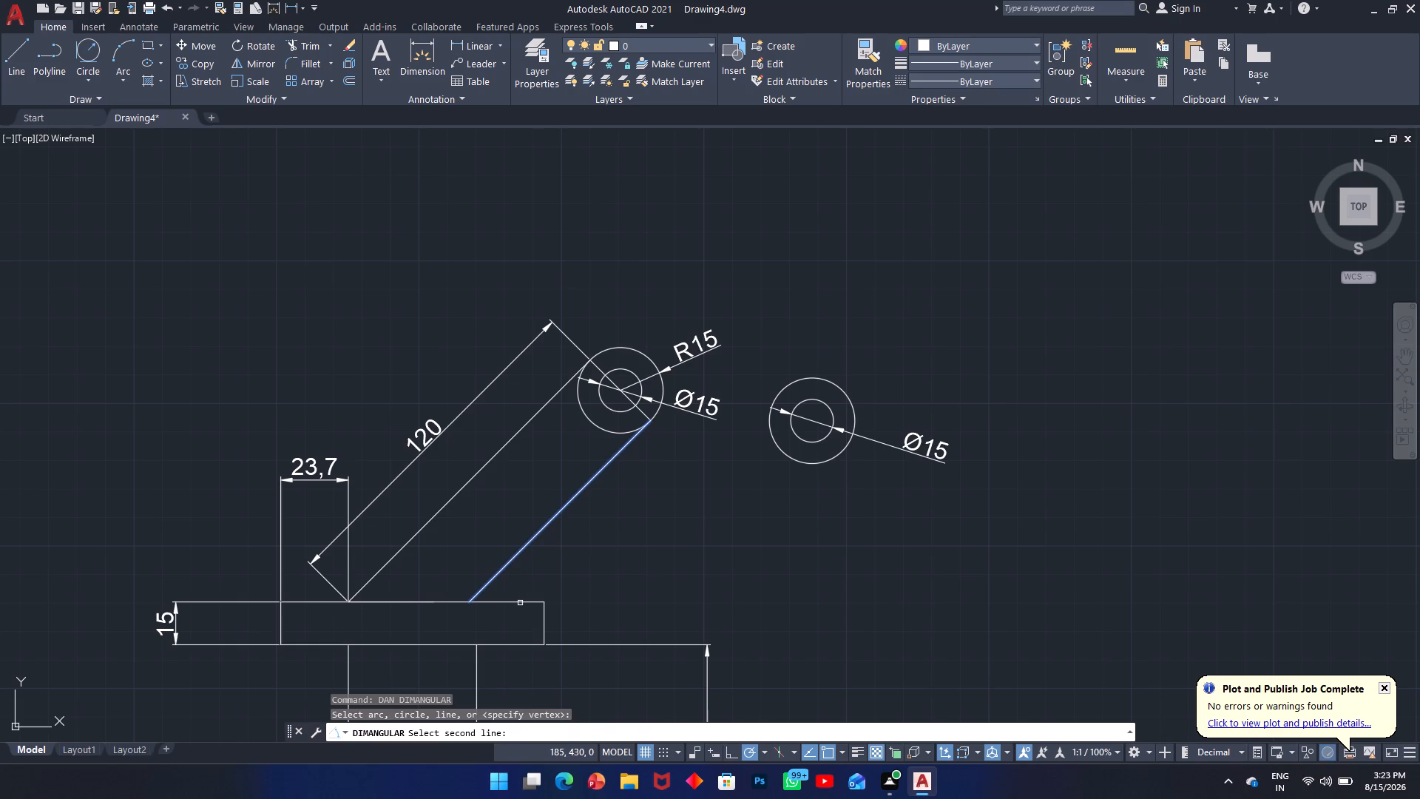
left_click(520, 603)
left_click(635, 573)
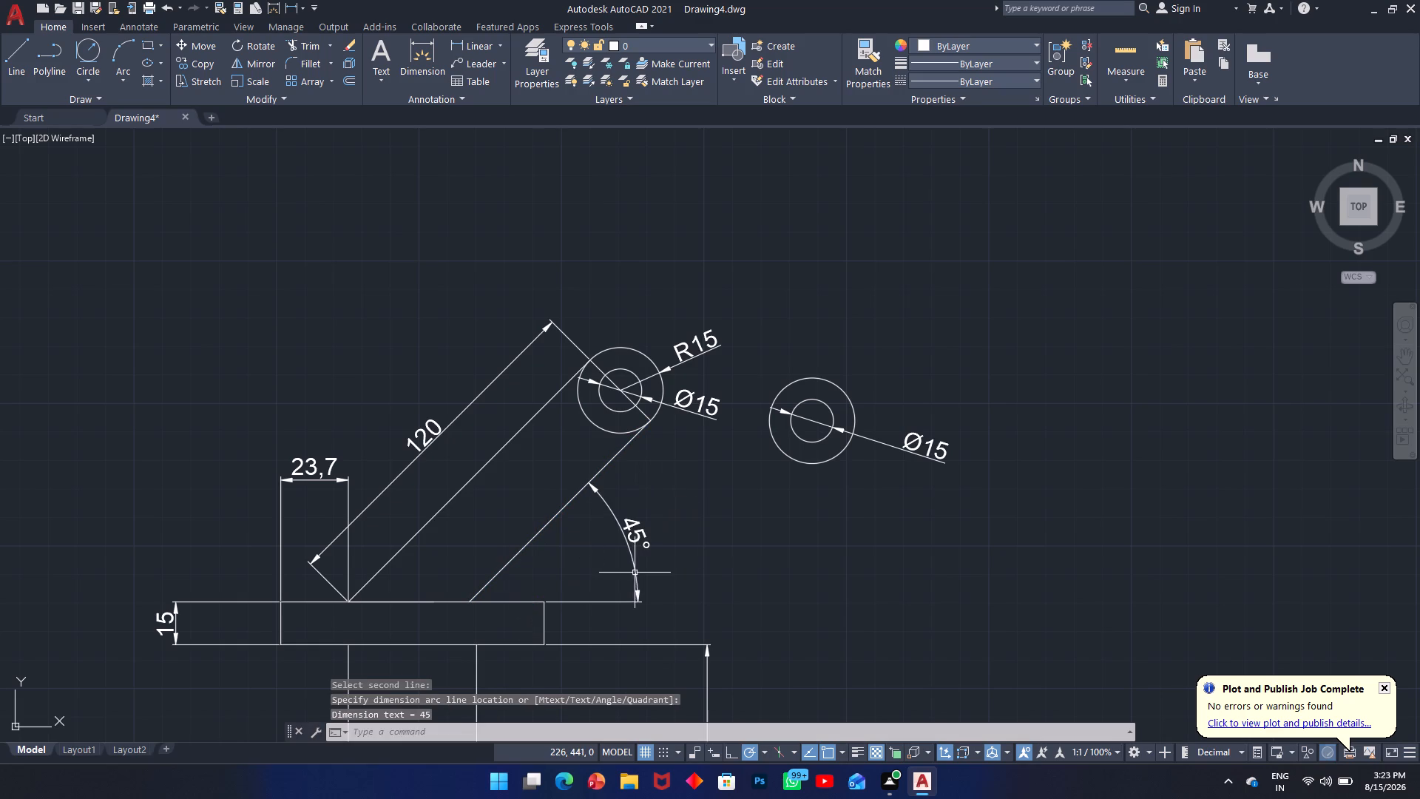
Examine the whole part and its dimensions, from the arm and head down to the base and its legs.
middle_click_drag(521, 557, 556, 303)
scroll(568, 350, "down", 2)
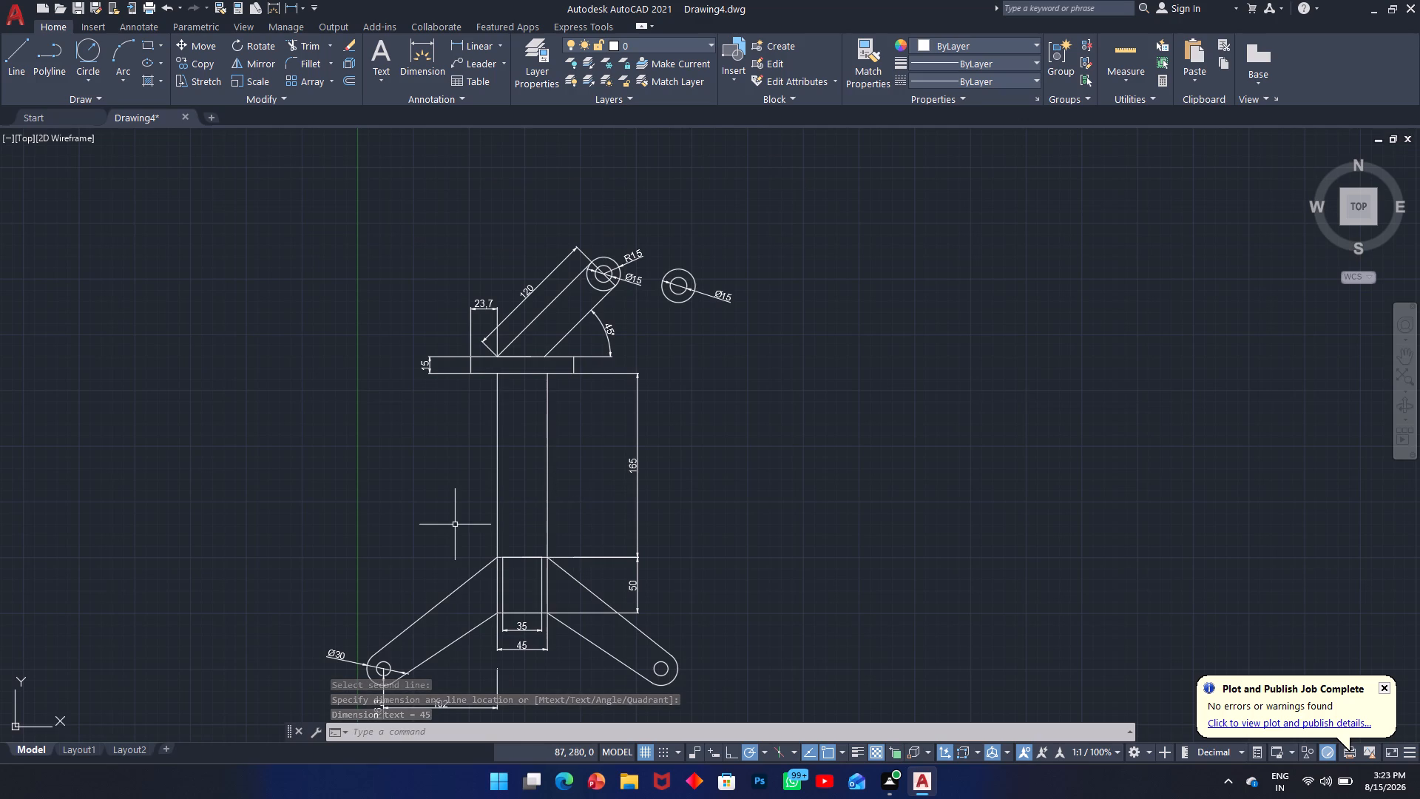
middle_click_drag(562, 494, 736, 487)
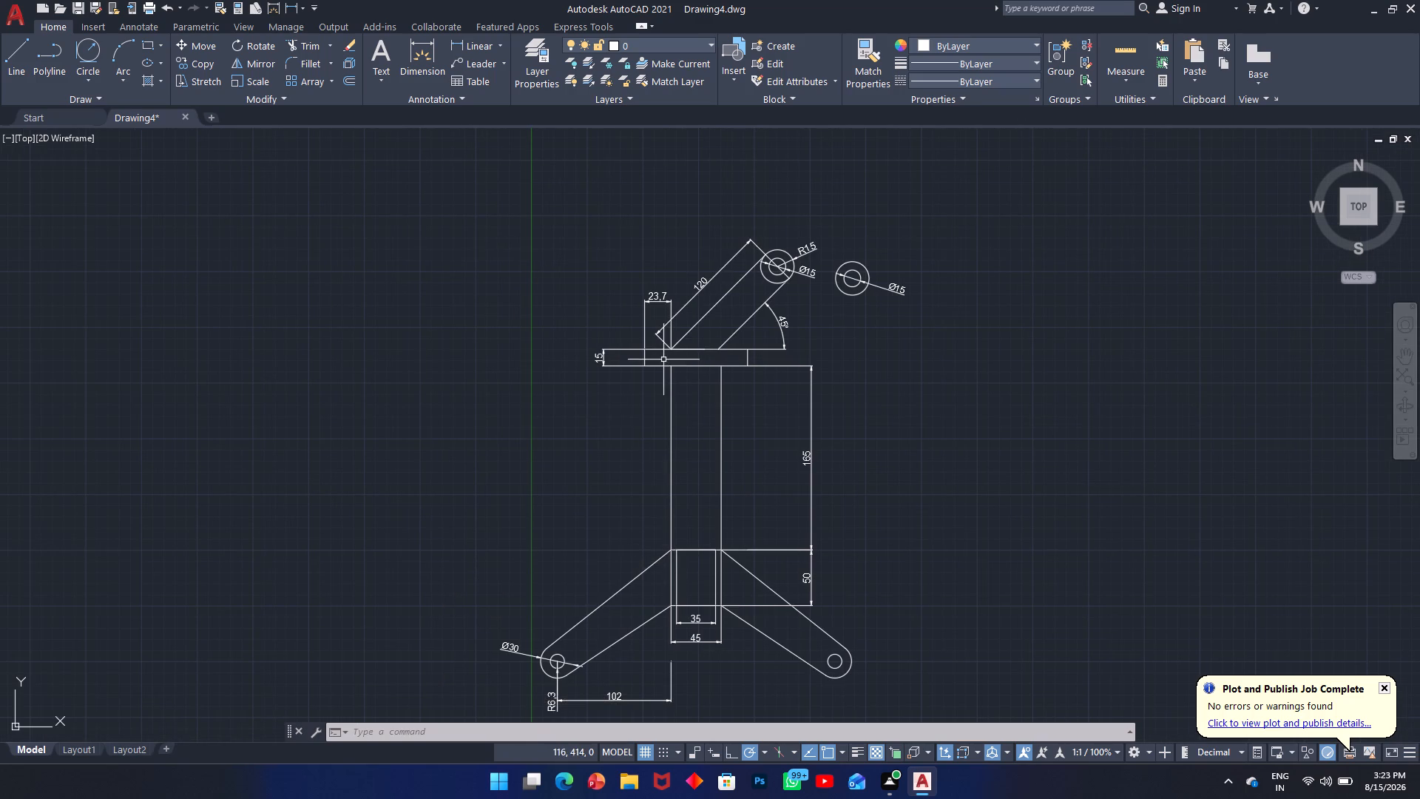
scroll(692, 311, "up", 2)
scroll(690, 320, "down", 3)
scroll(687, 516, "down", 1)
scroll(693, 536, "up", 2)
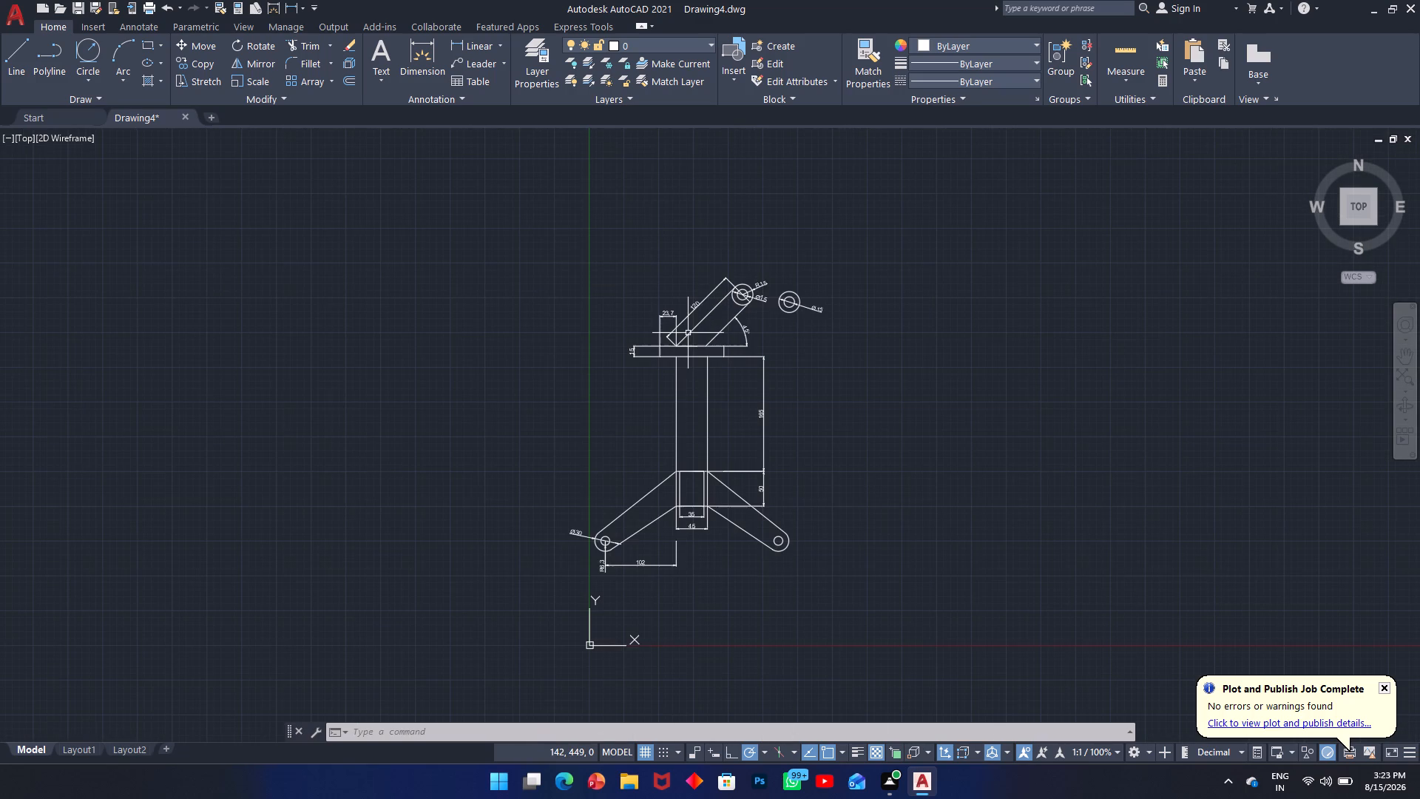
scroll(690, 338, "up", 1)
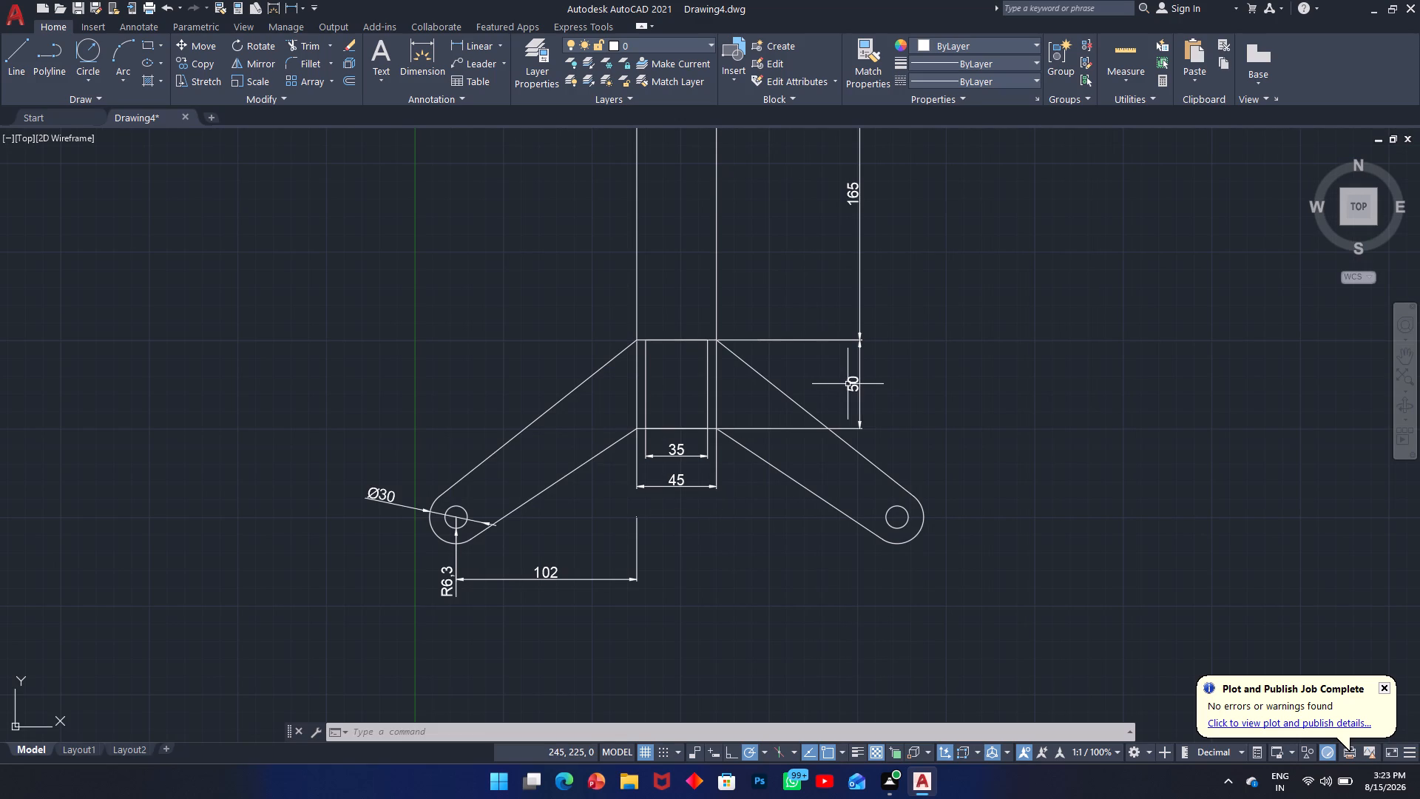
Add a vertical aligned dimension from the undimensioned leg's hole centre up to the base's top-edge level, placed just outside the leg.
type("DA")
type("L")
key("space")
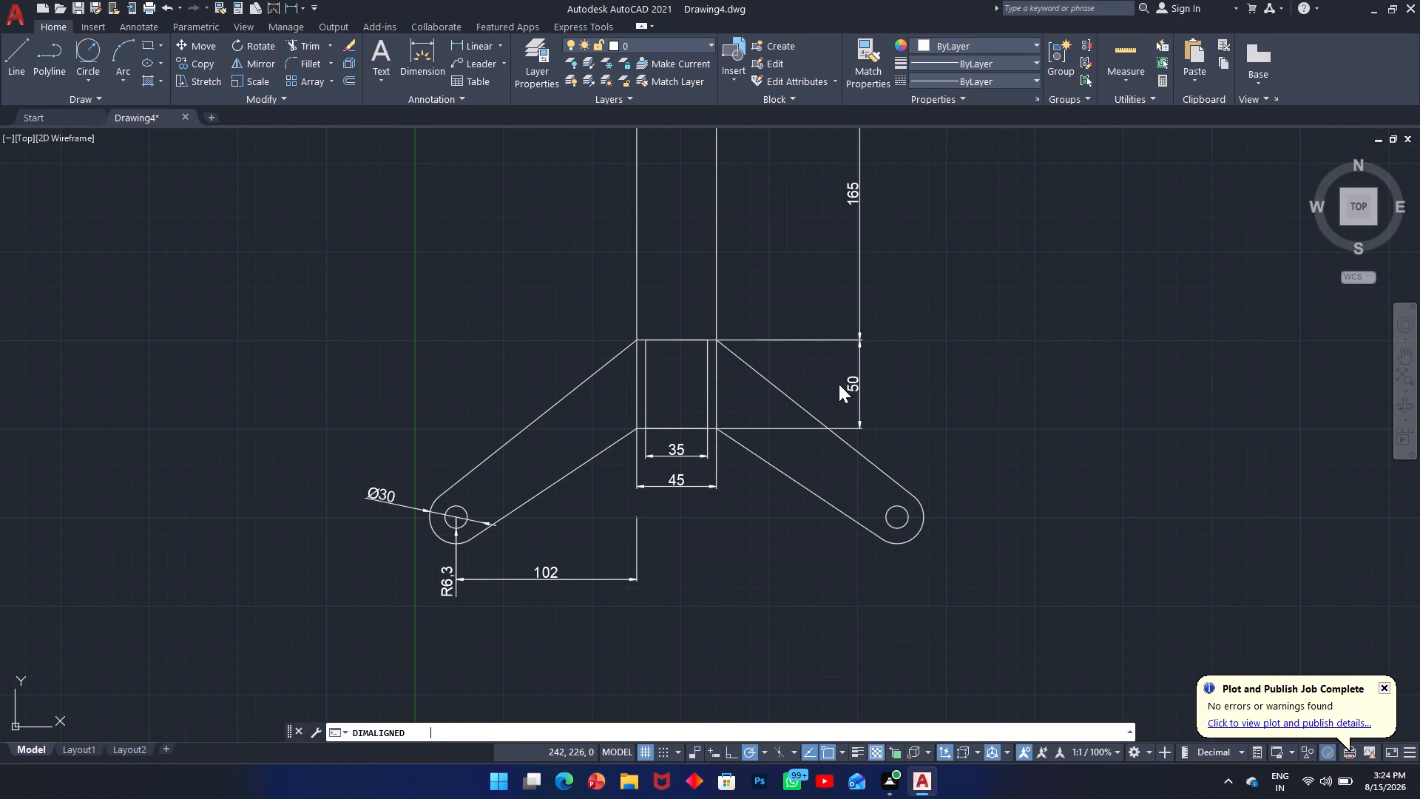
left_click(901, 516)
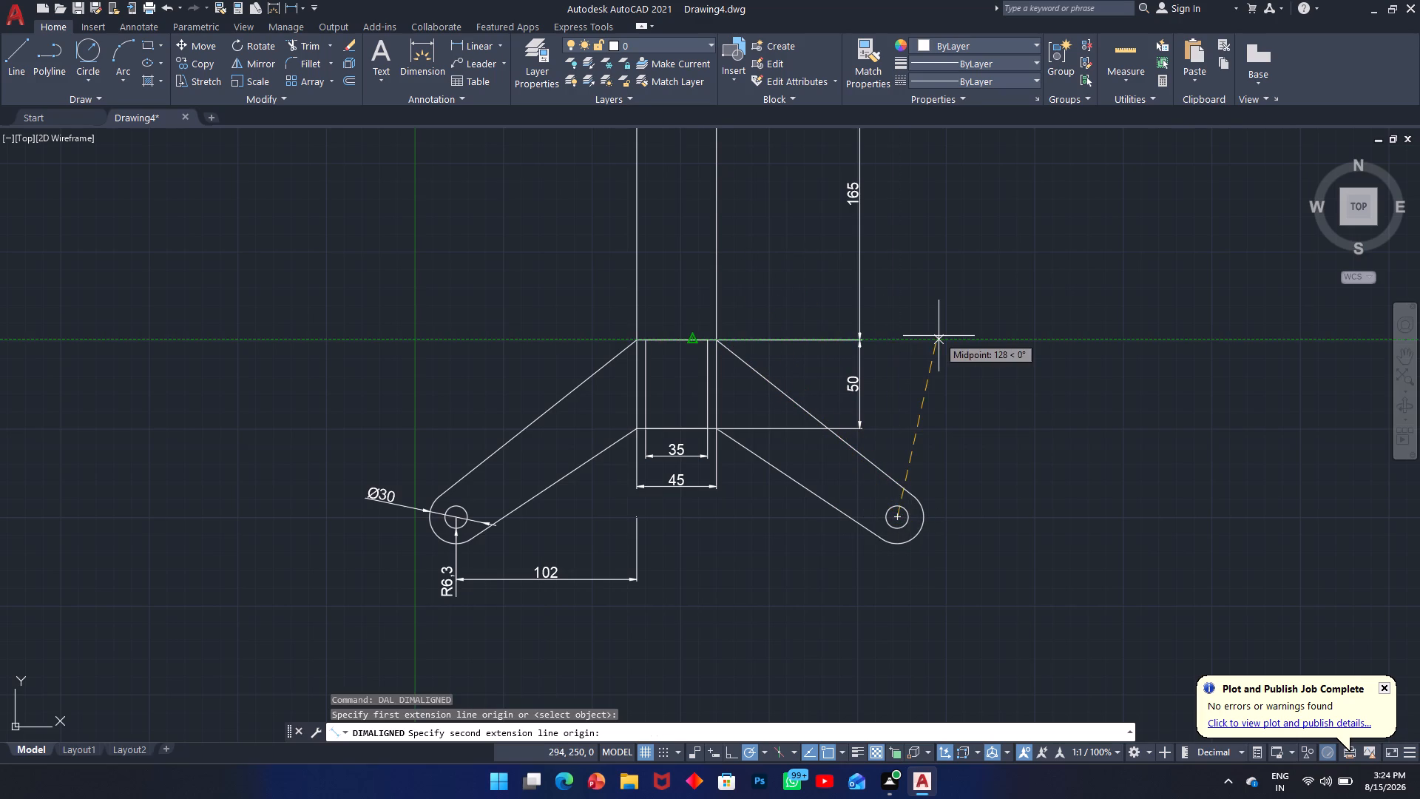
key("F8")
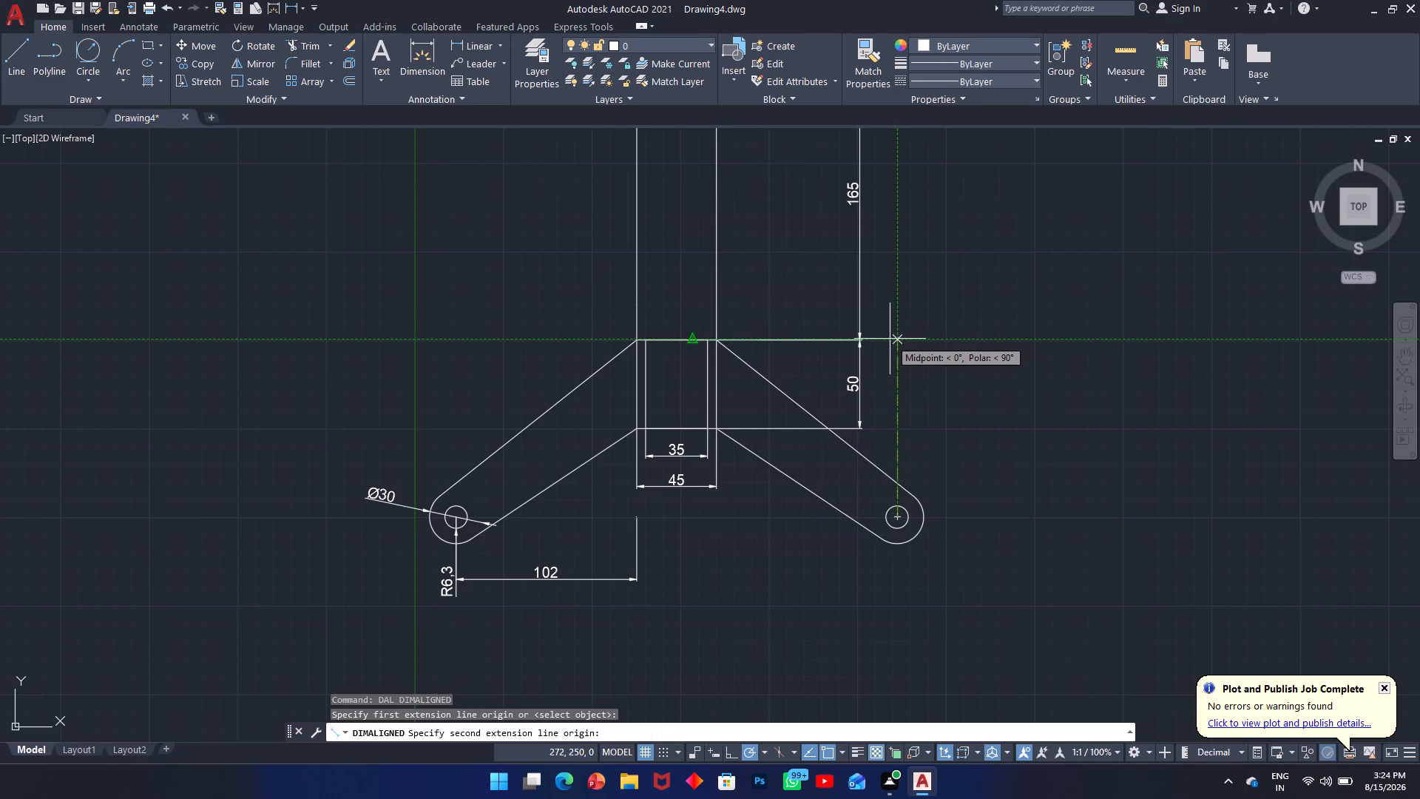
left_click(895, 337)
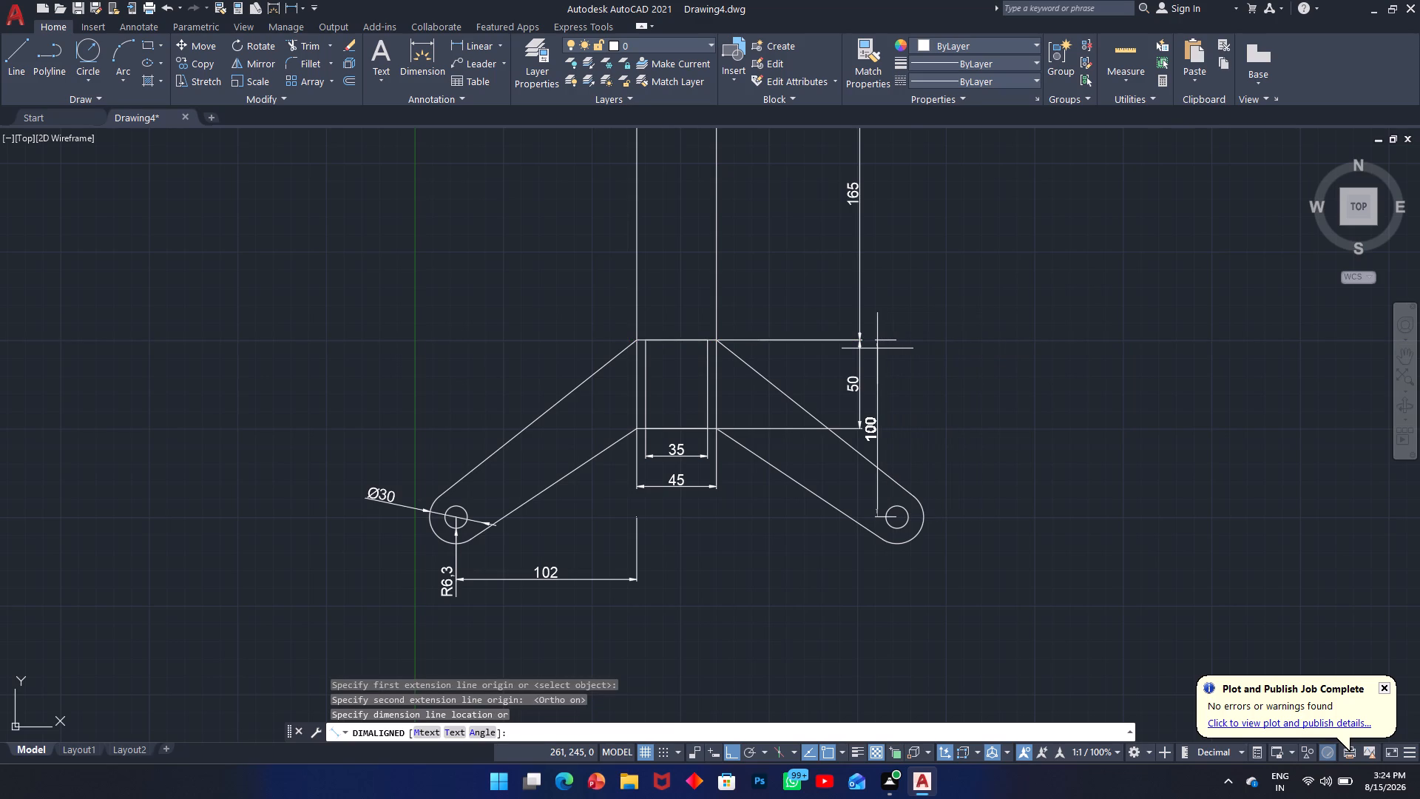
left_click(930, 354)
Move the base's 50 height dimension line further outward, between the 165 and 100 dimension lines.
left_click(861, 426)
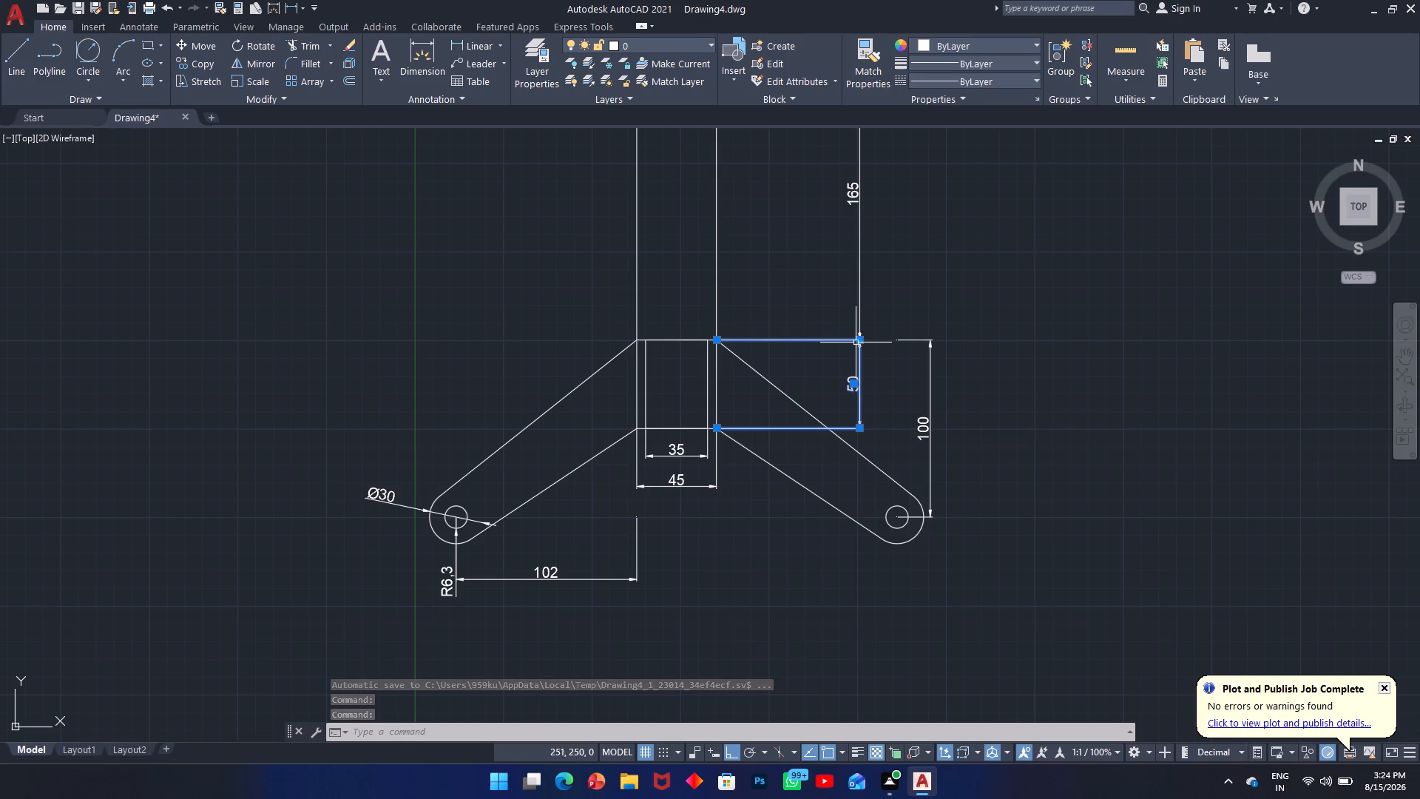
left_click_drag(859, 340, 889, 339)
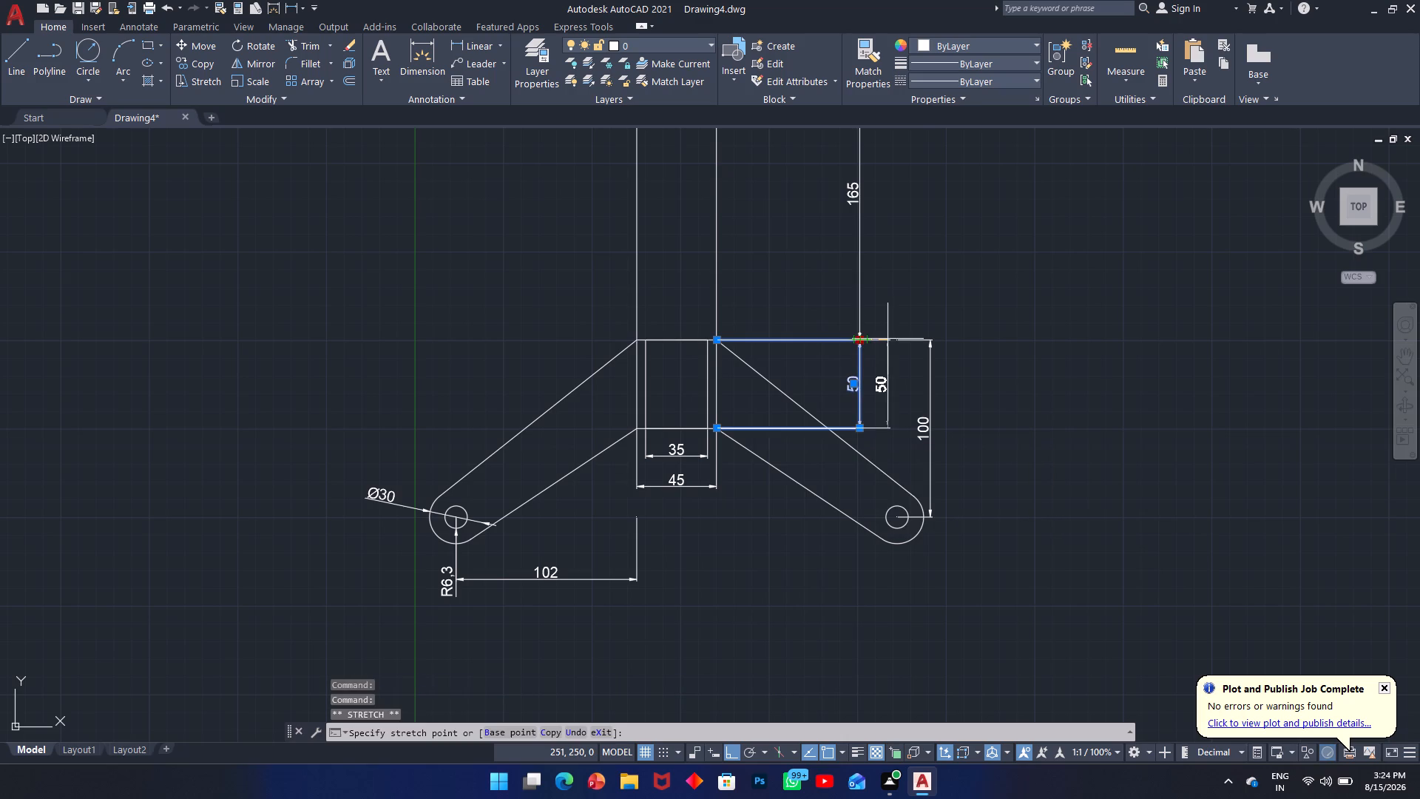
left_click_drag(889, 339, 876, 342)
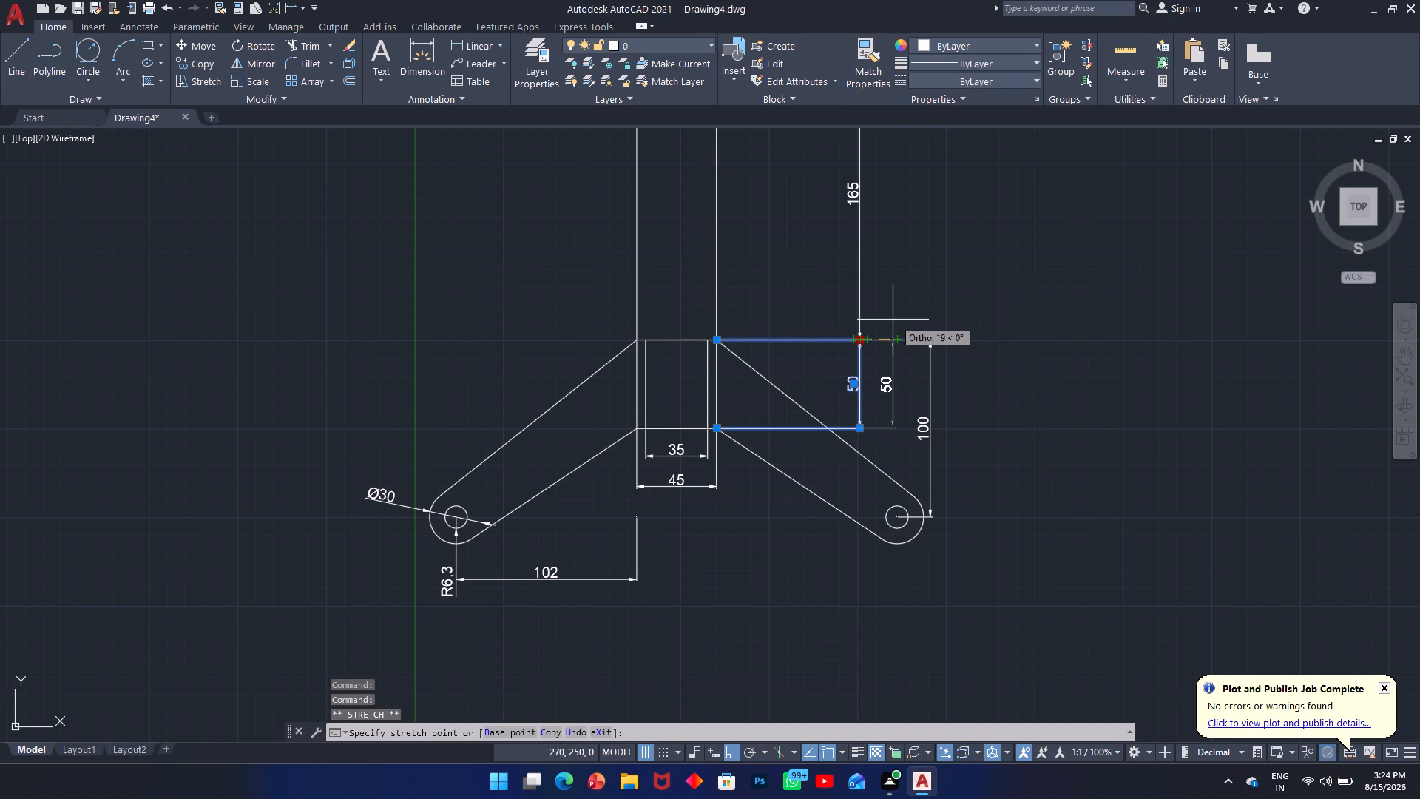
left_click(890, 321)
left_click(931, 291)
left_click(986, 260)
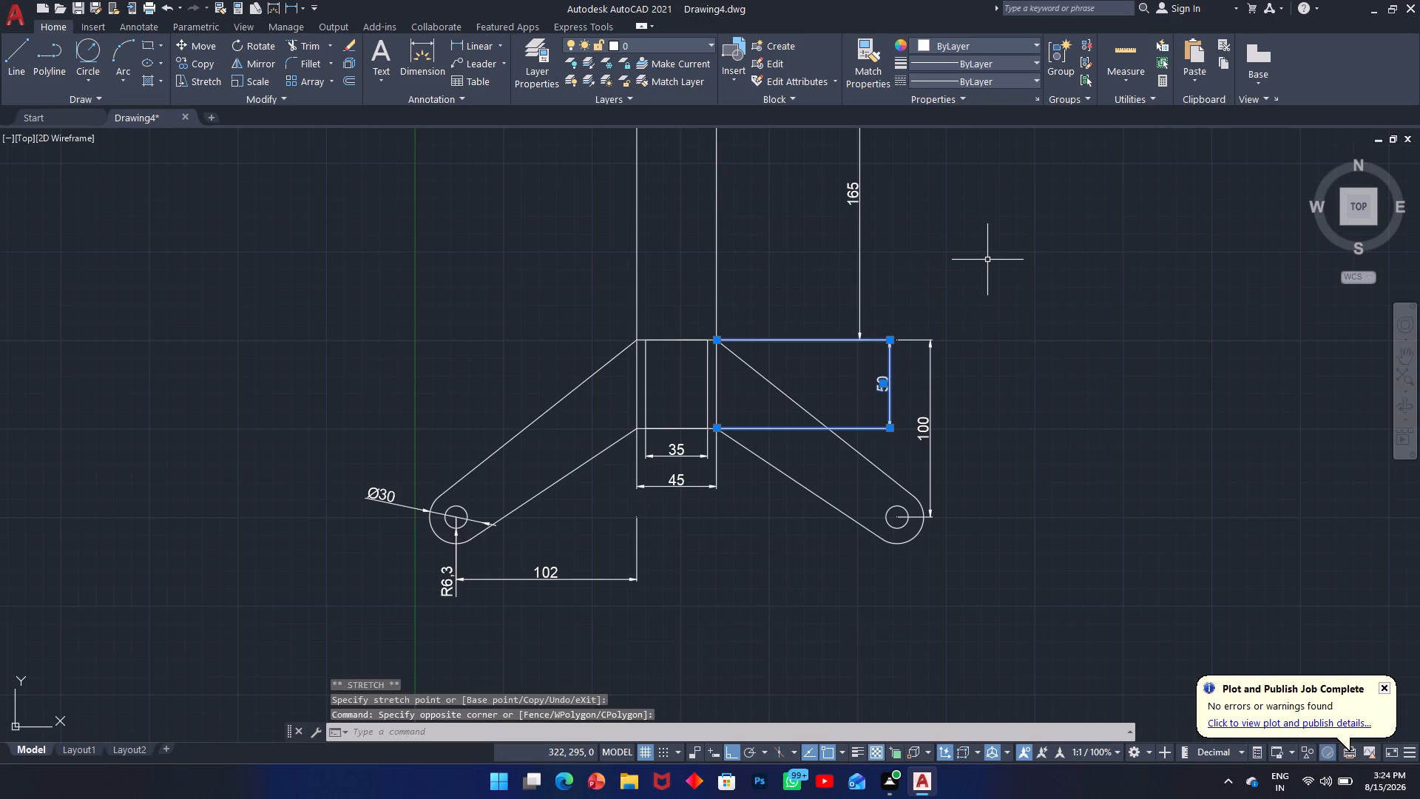
key("Escape")
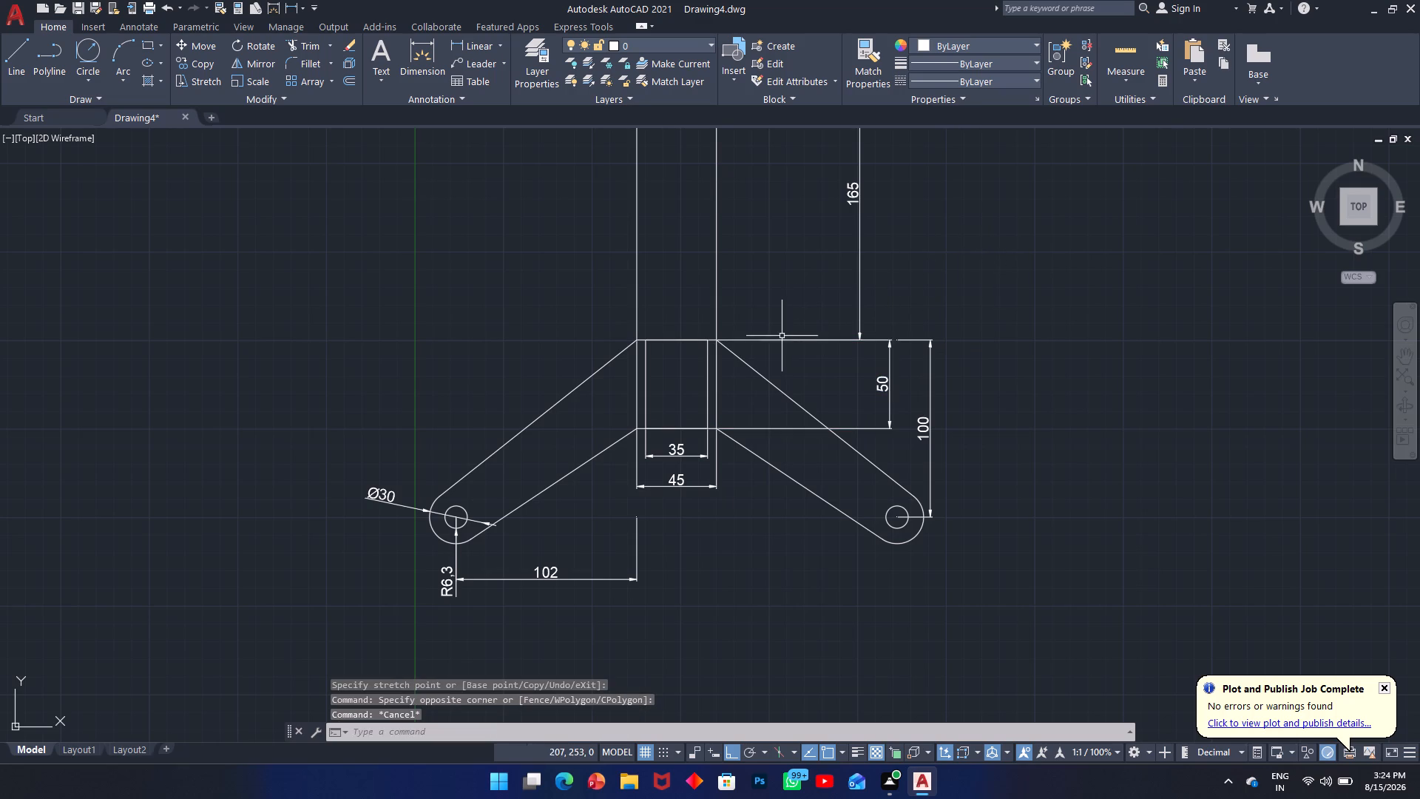
Delete the loose pair of concentric circles beside the arm's end together with their diameter dimension.
scroll(723, 339, "down", 2)
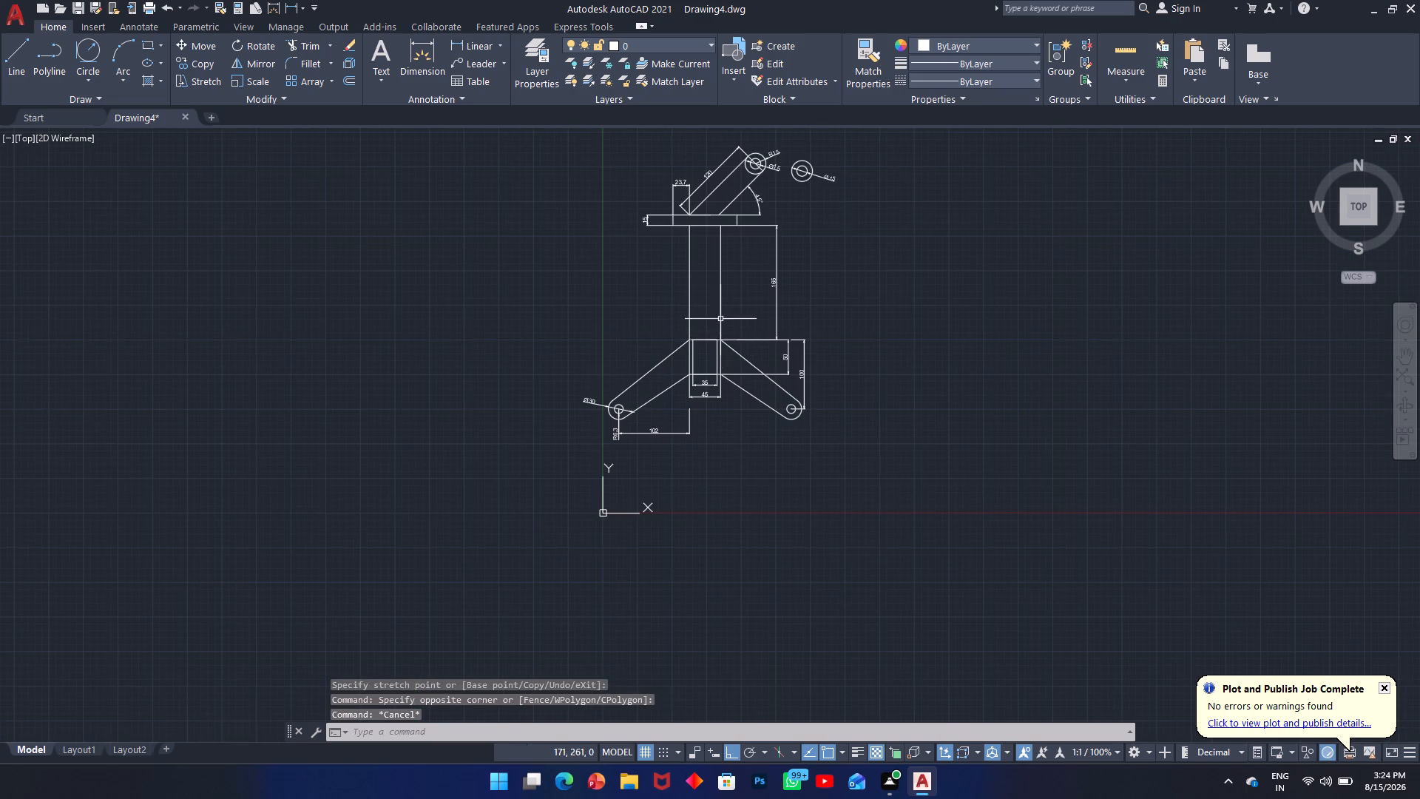
scroll(674, 217, "up", 2)
middle_click_drag(743, 232, 702, 417)
scroll(815, 254, "up", 1)
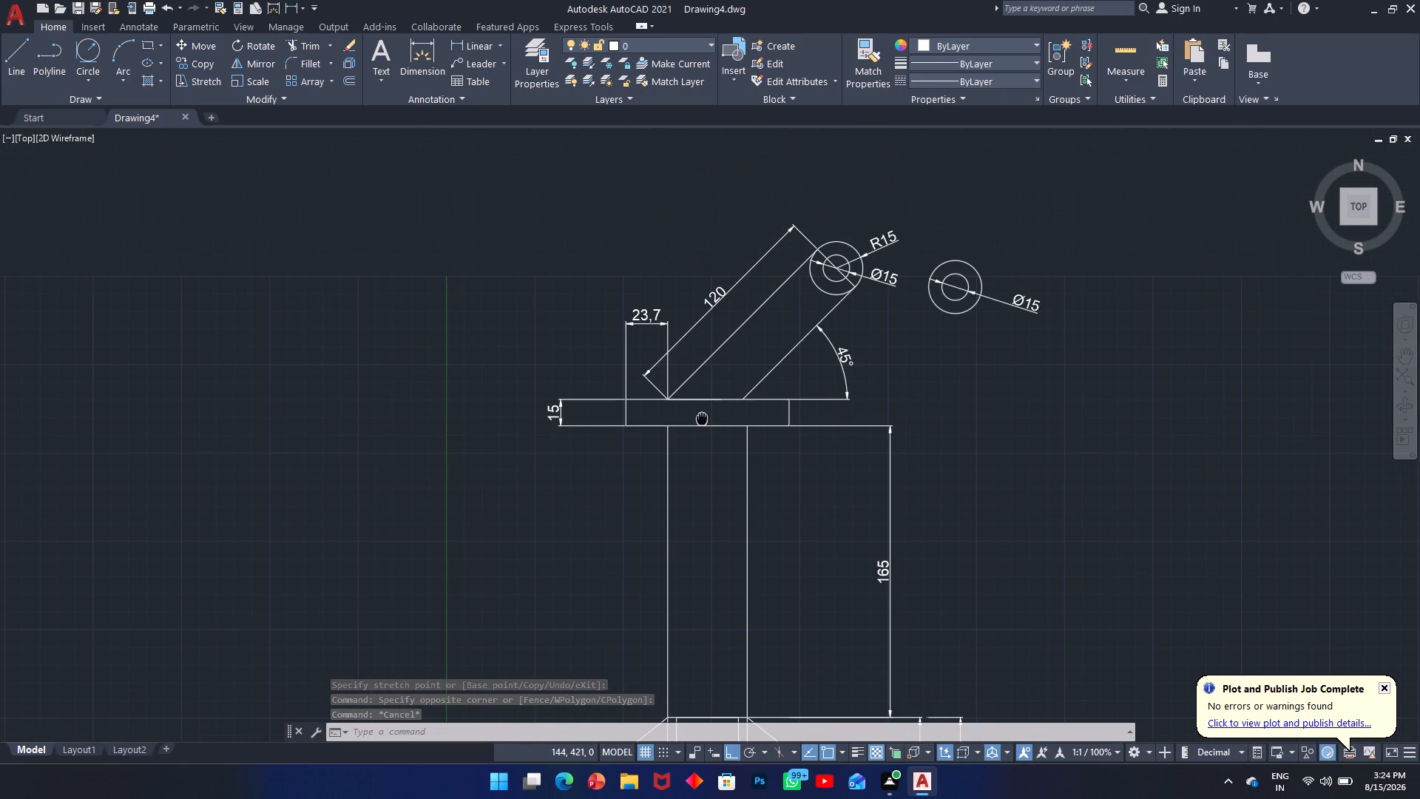
left_click_drag(1156, 260, 1116, 277)
left_click(896, 391)
key("Escape")
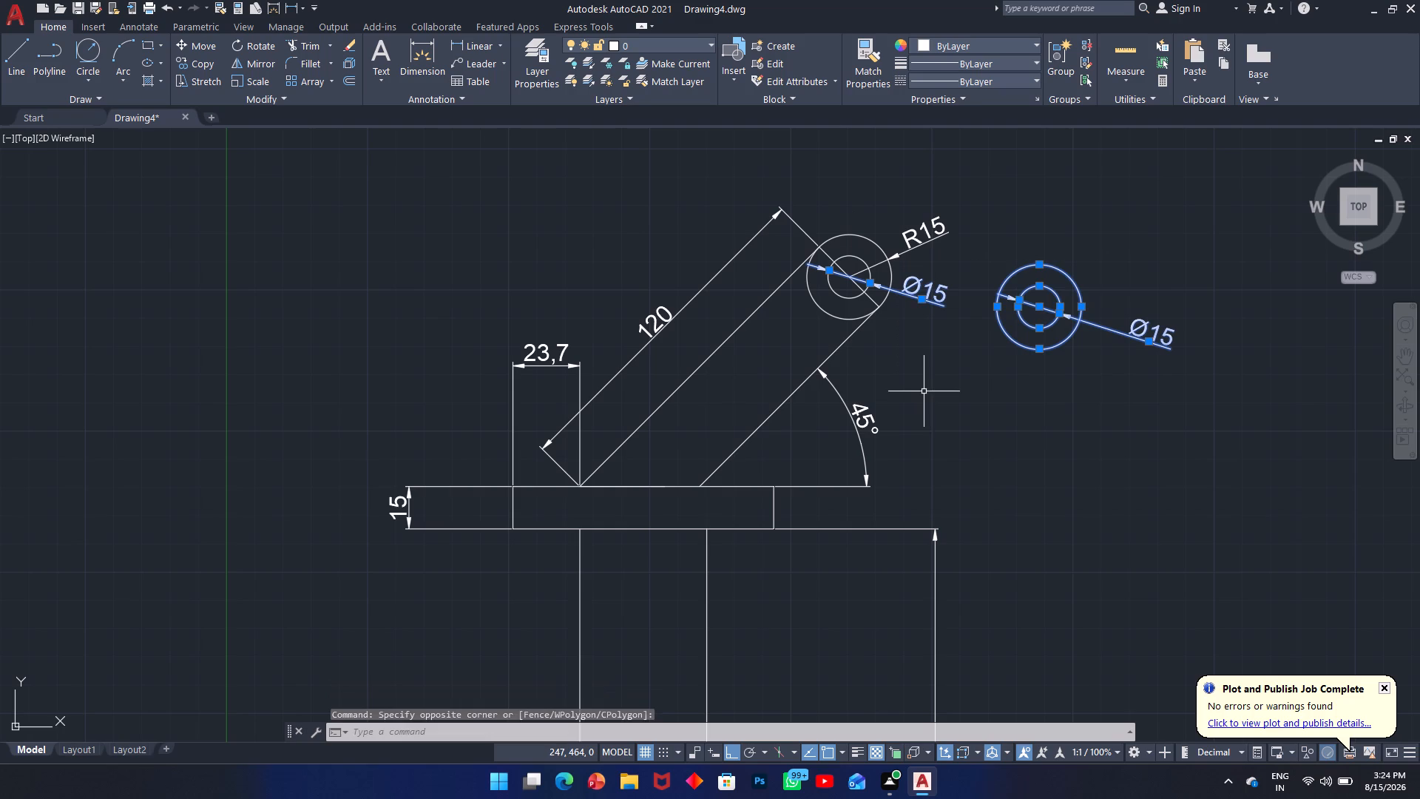
left_click(1123, 274)
left_click(996, 382)
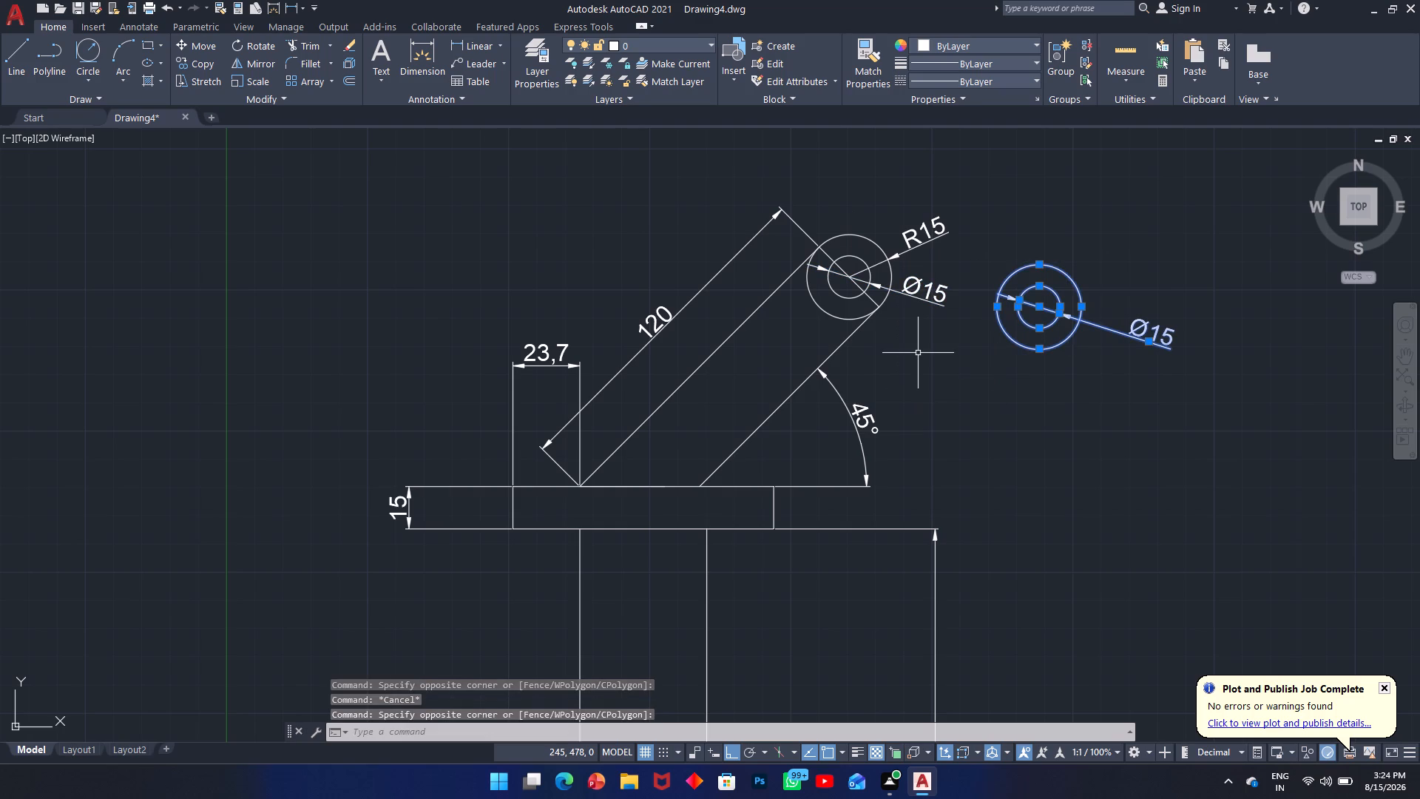
key("Delete")
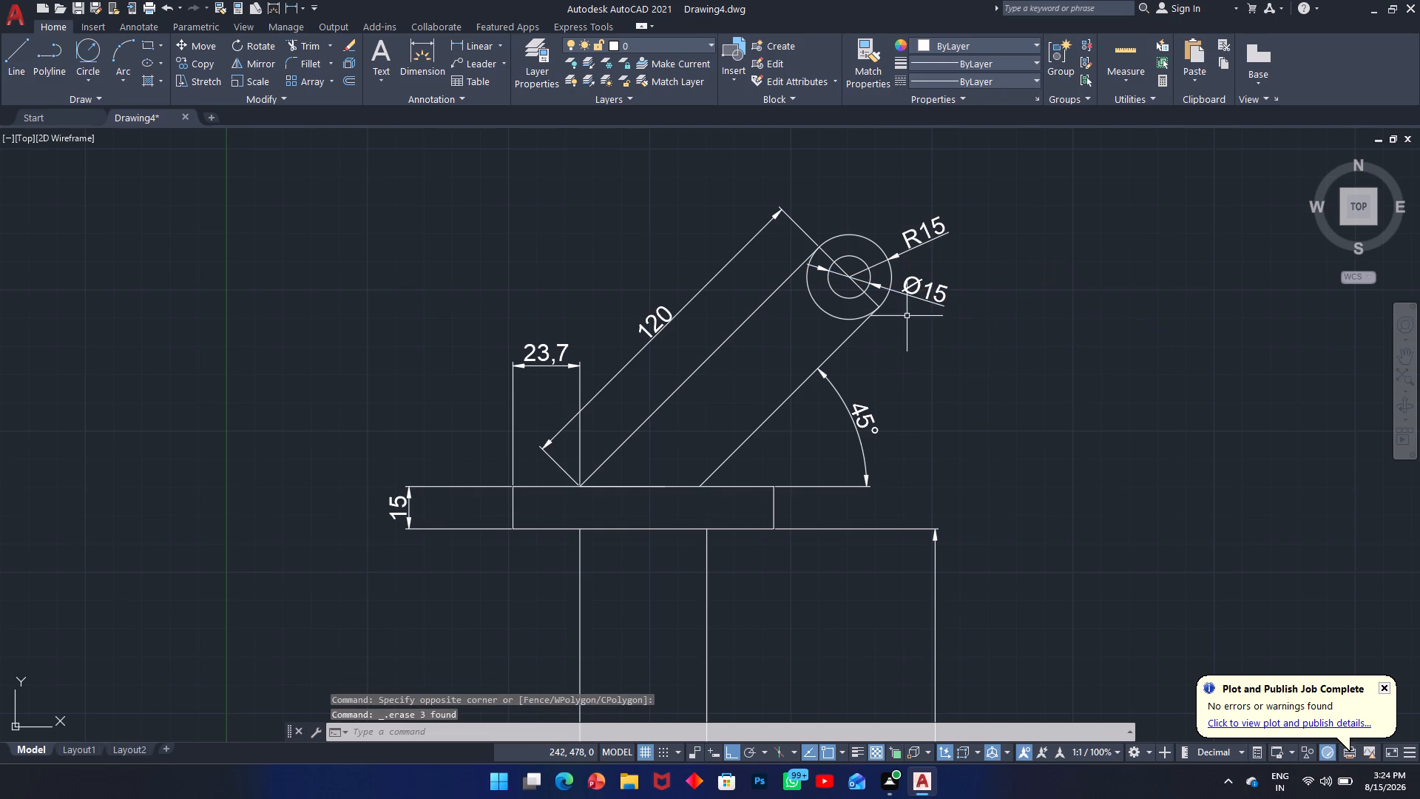
Trim away the part of the outer circle at the arm's end that lies between the arm's two edges.
type("TR")
key("space")
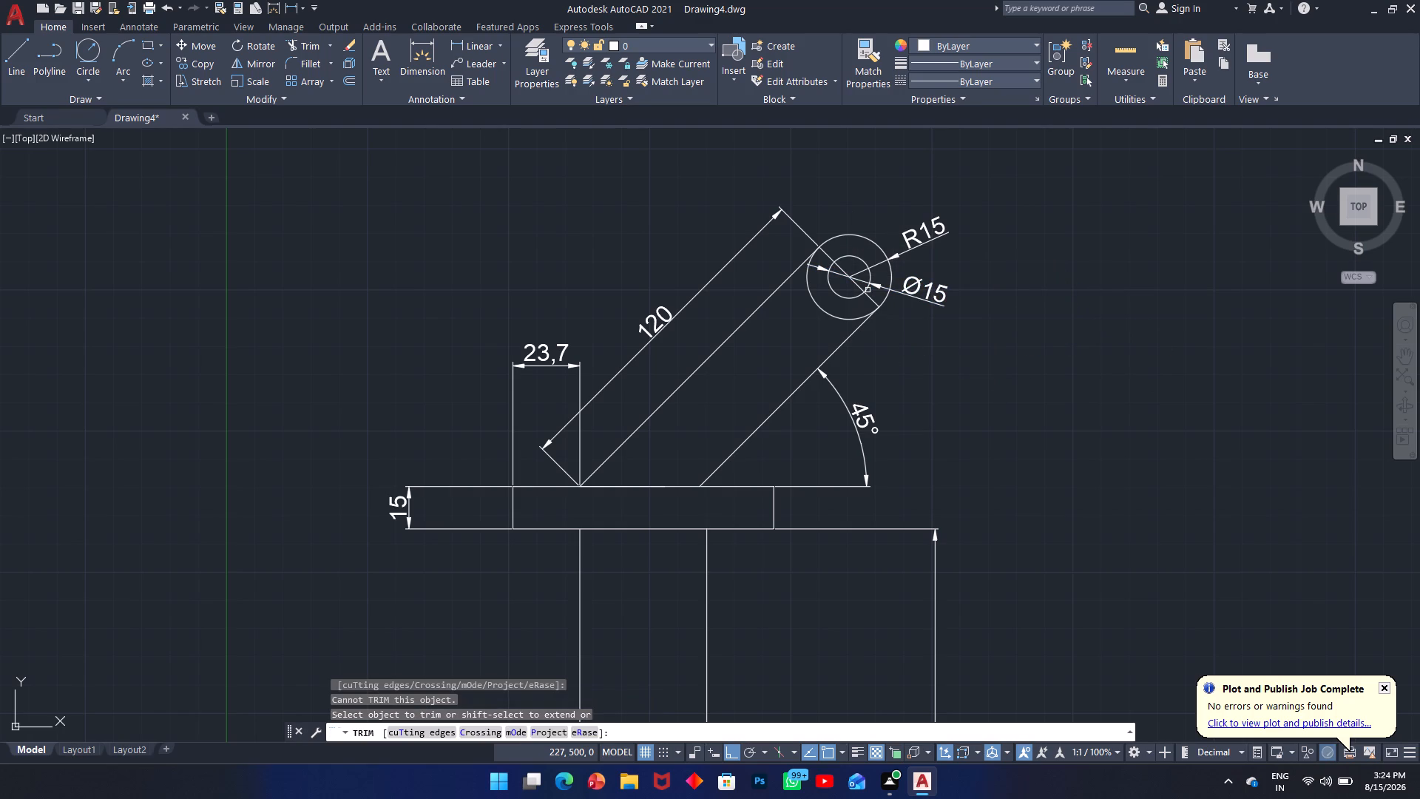
left_click(842, 317)
scroll(834, 315, "down", 2)
scroll(801, 533, "up", 1)
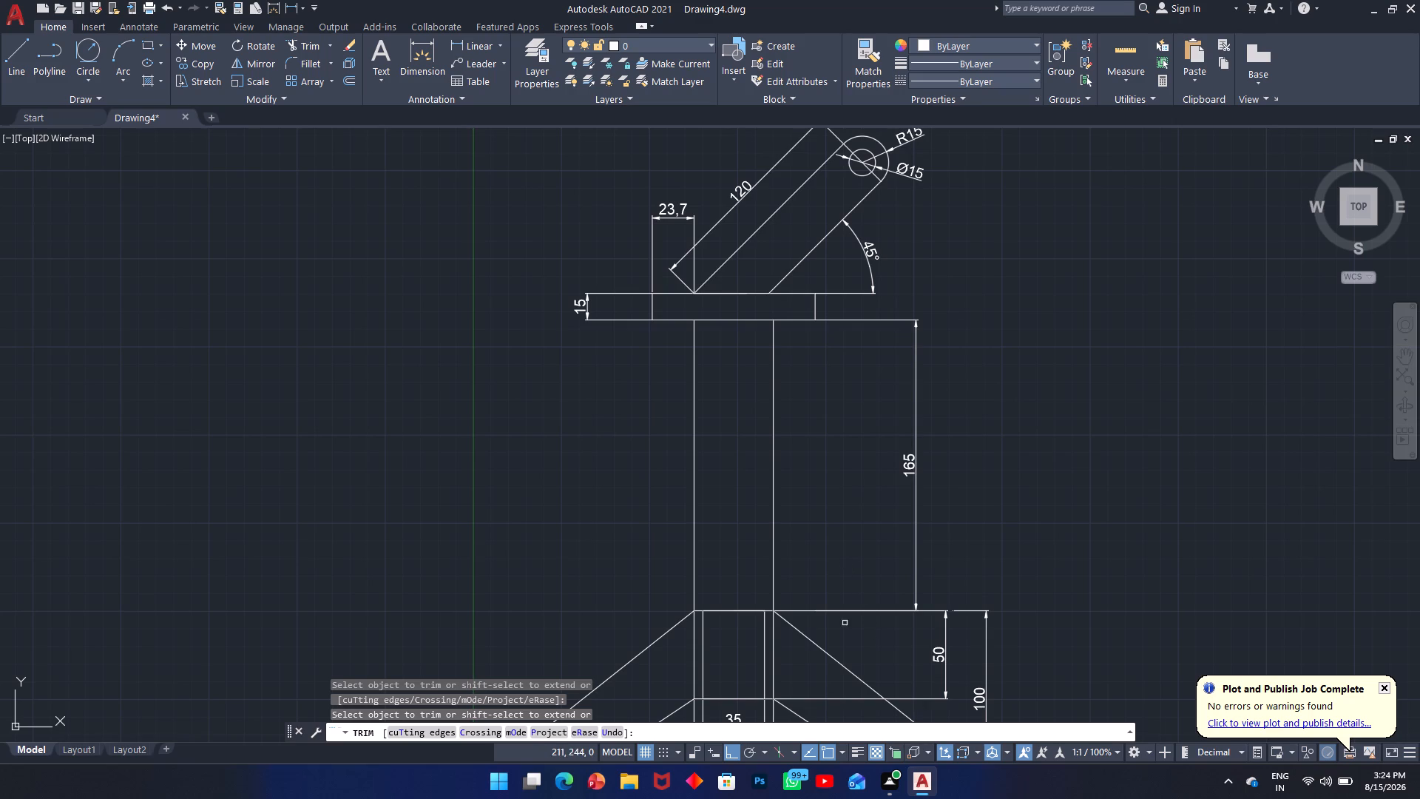
middle_click_drag(790, 538, 847, 334)
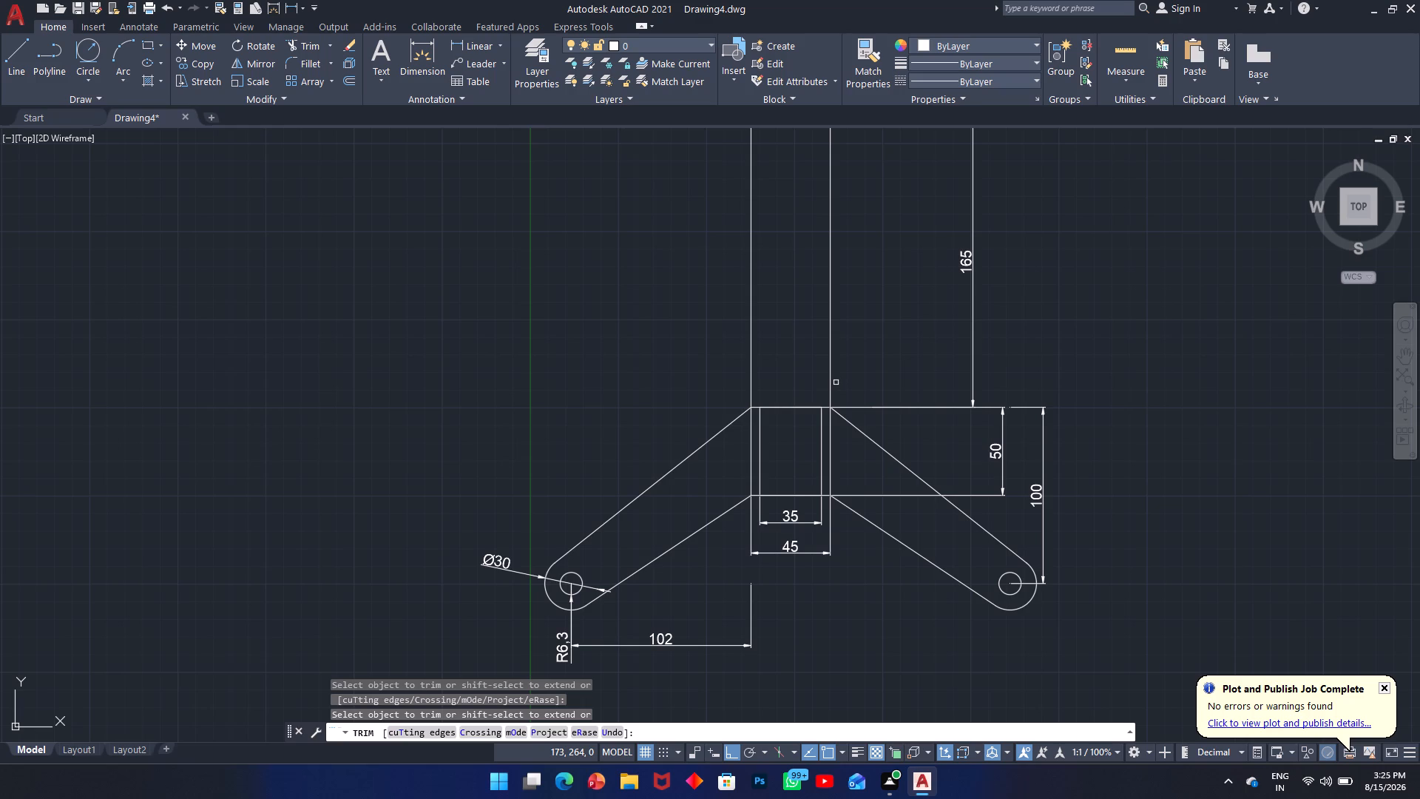
scroll(836, 382, "up", 2)
scroll(836, 382, "down", 4)
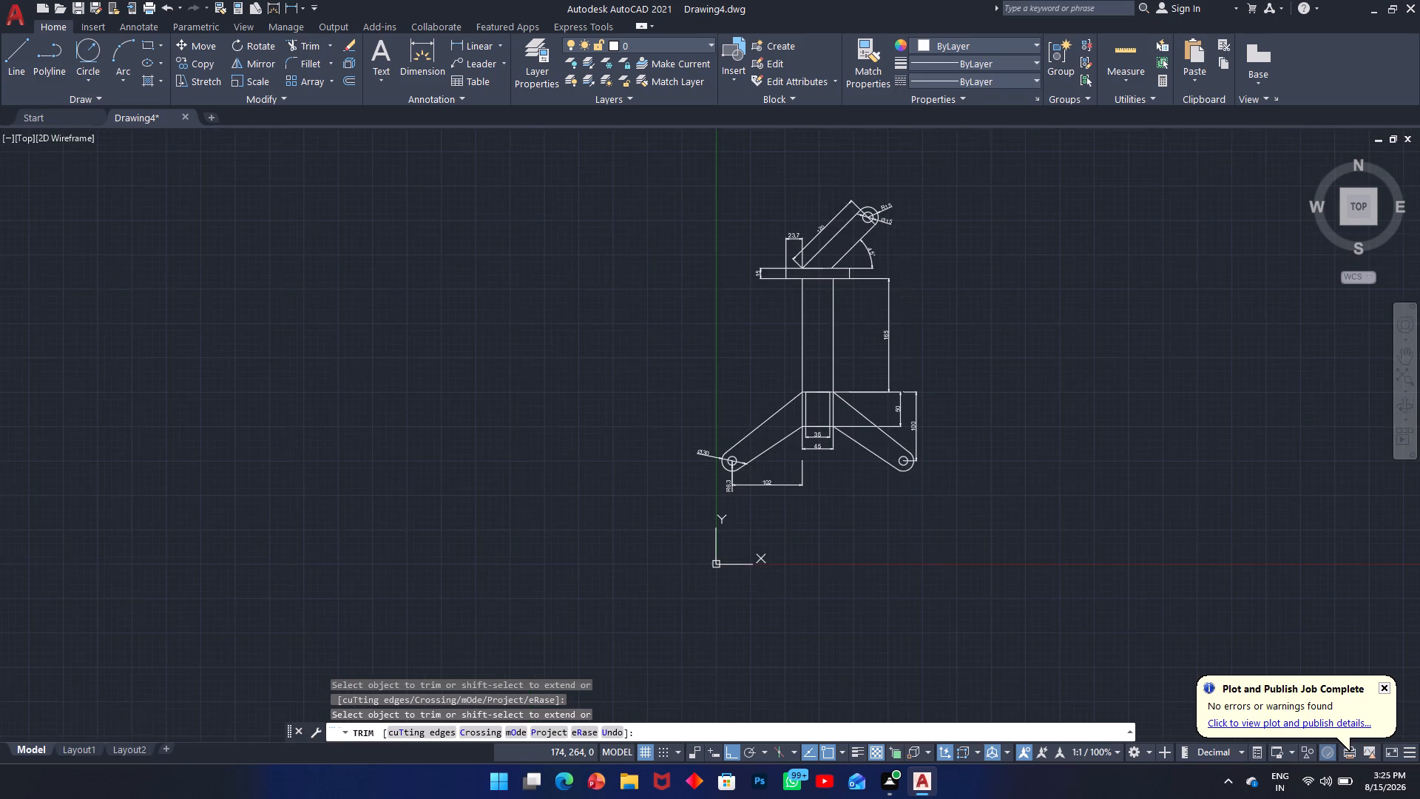
scroll(907, 229, "up", 2)
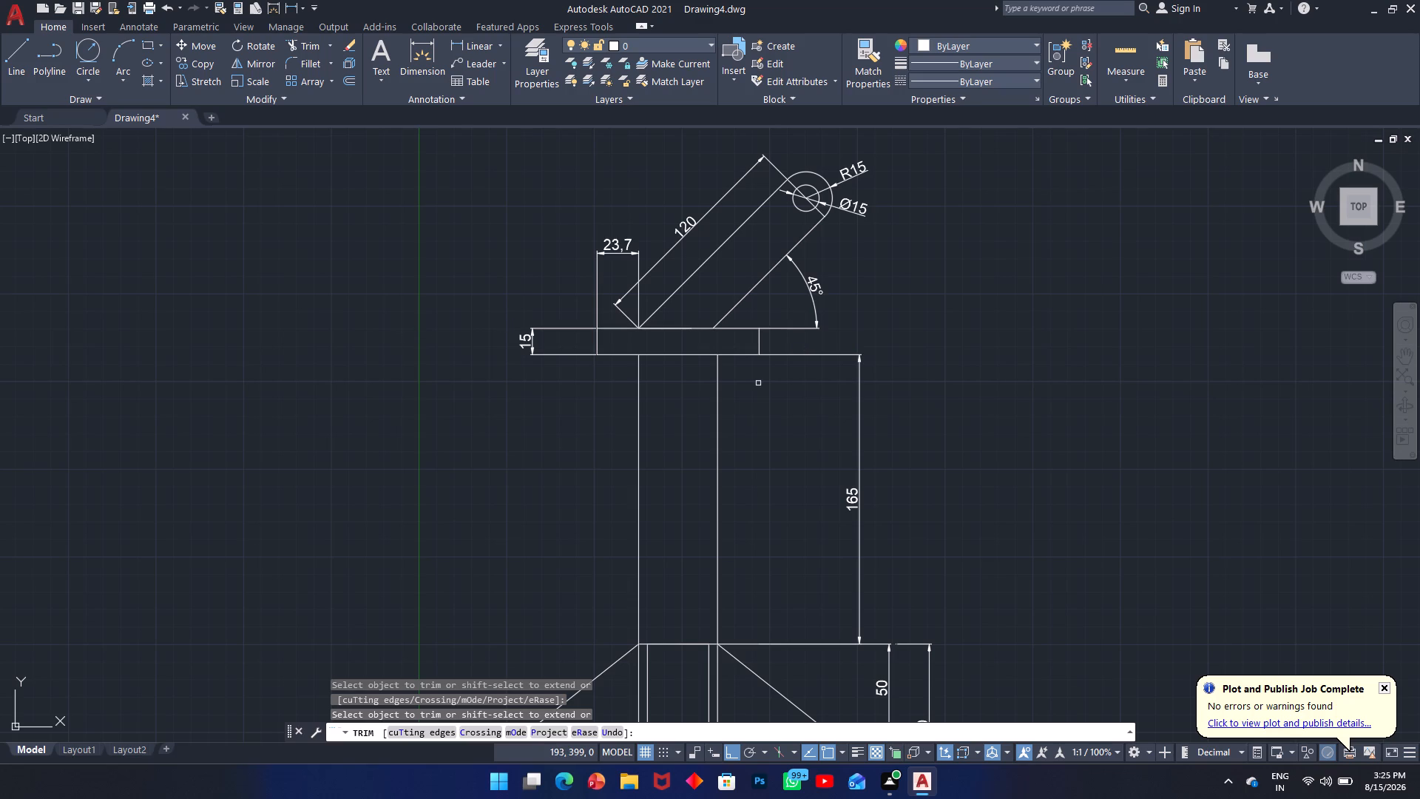
right_click(133, 753)
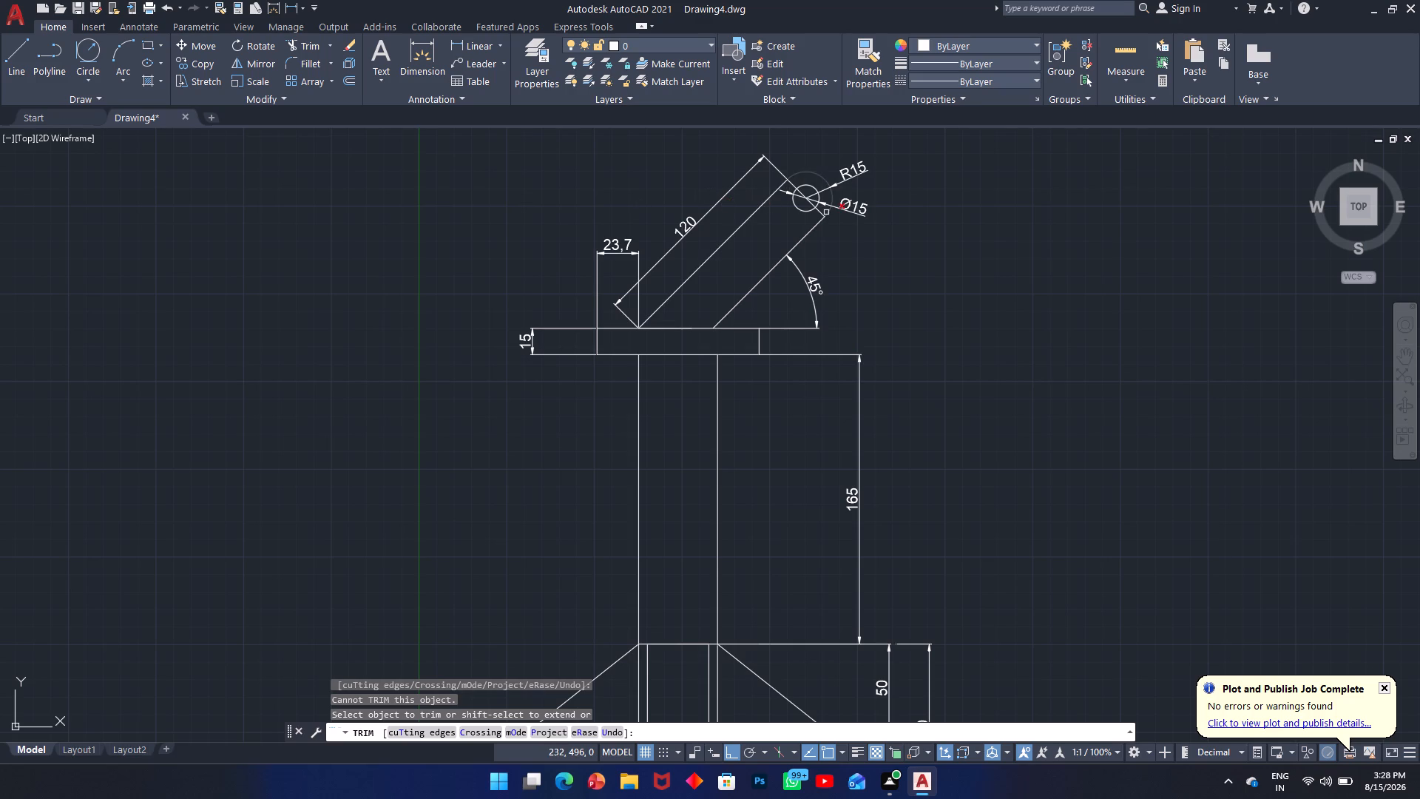
scroll(899, 218, "down", 1)
left_click(1007, 238)
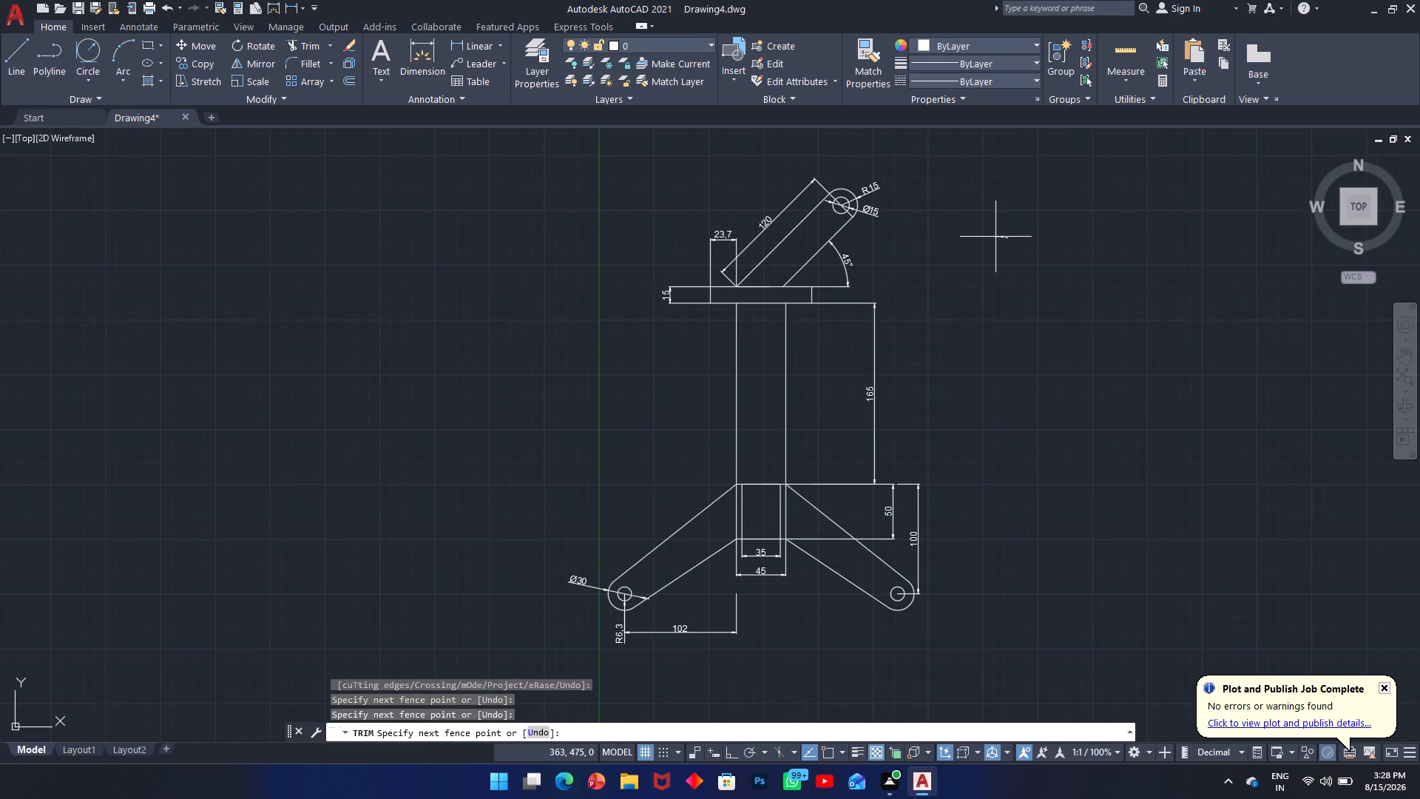
left_click(988, 236)
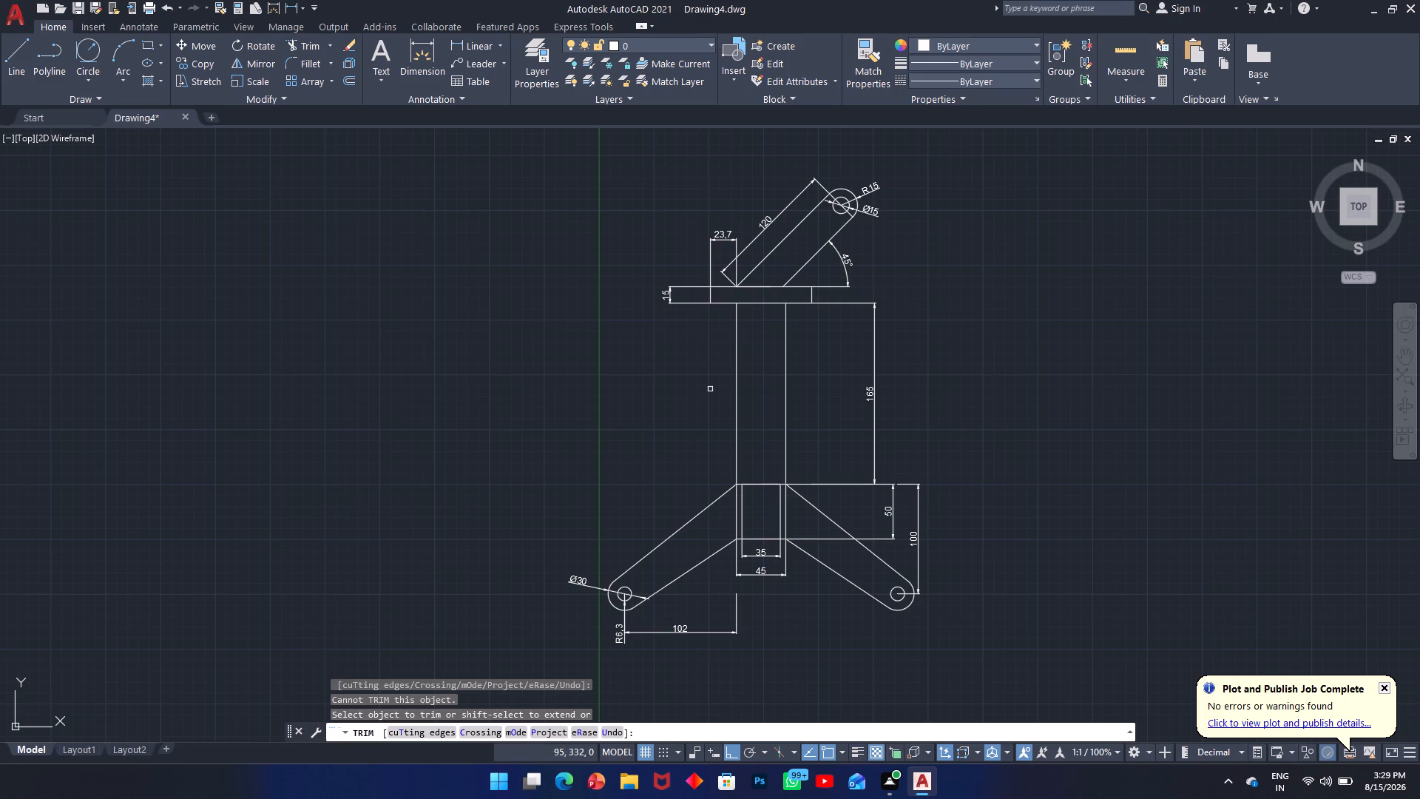
left_click(1034, 331)
key("Escape")
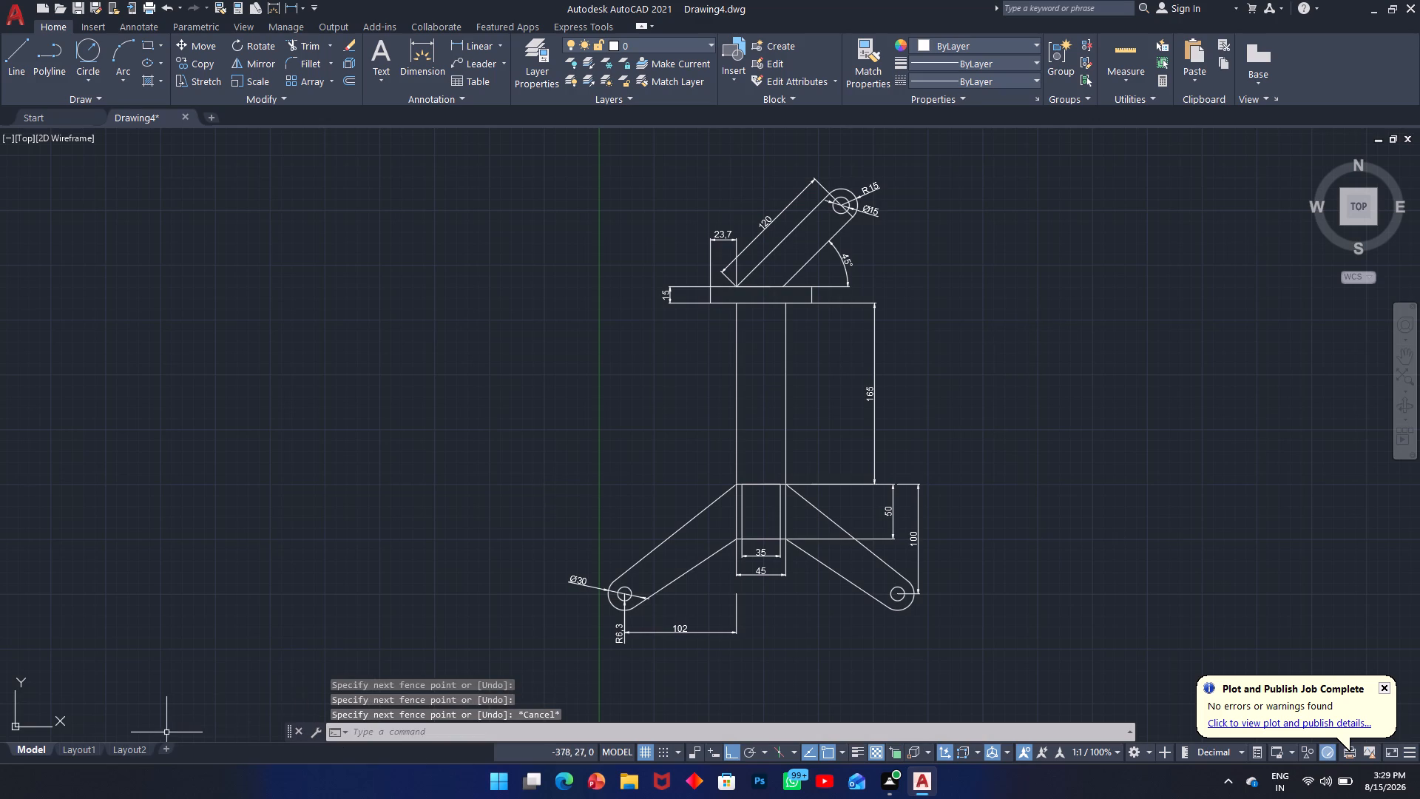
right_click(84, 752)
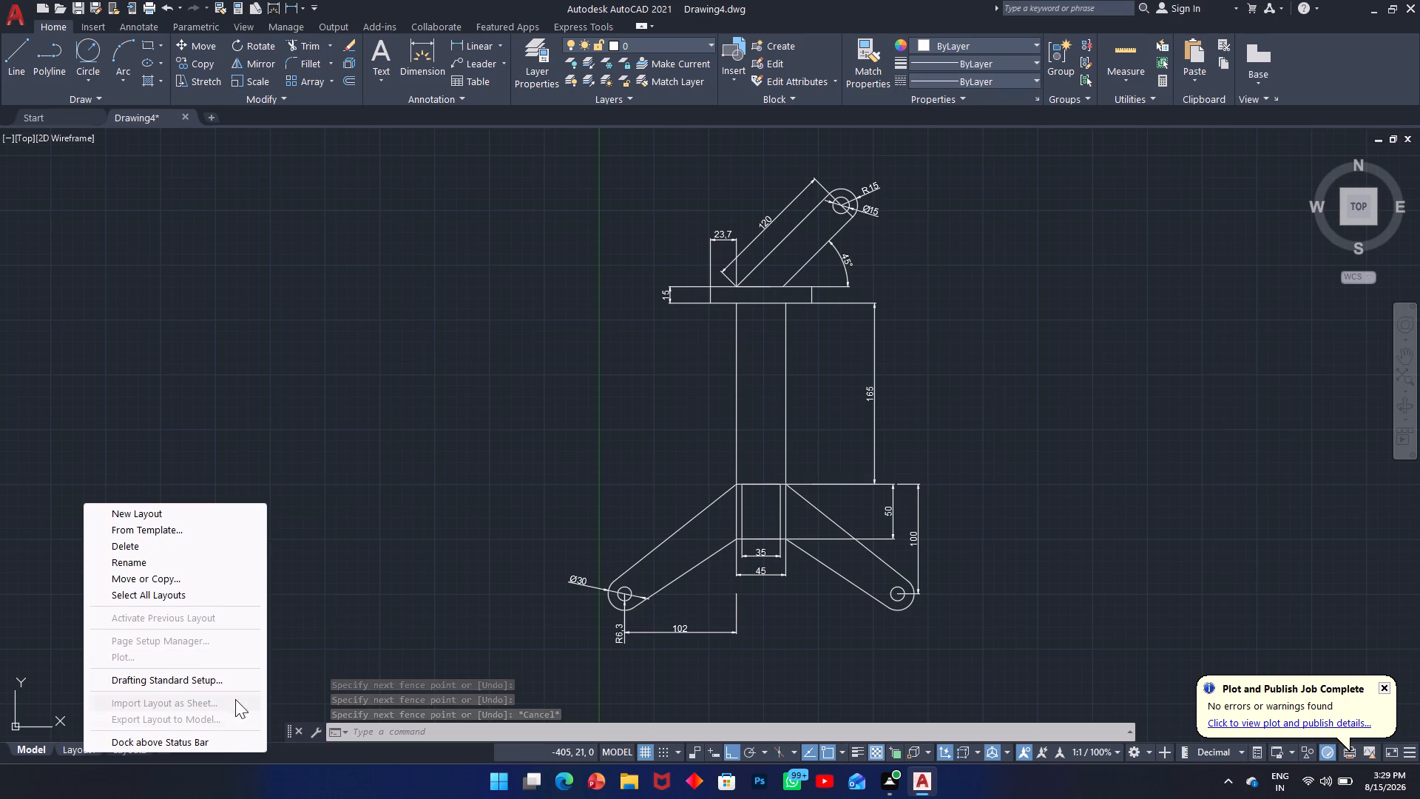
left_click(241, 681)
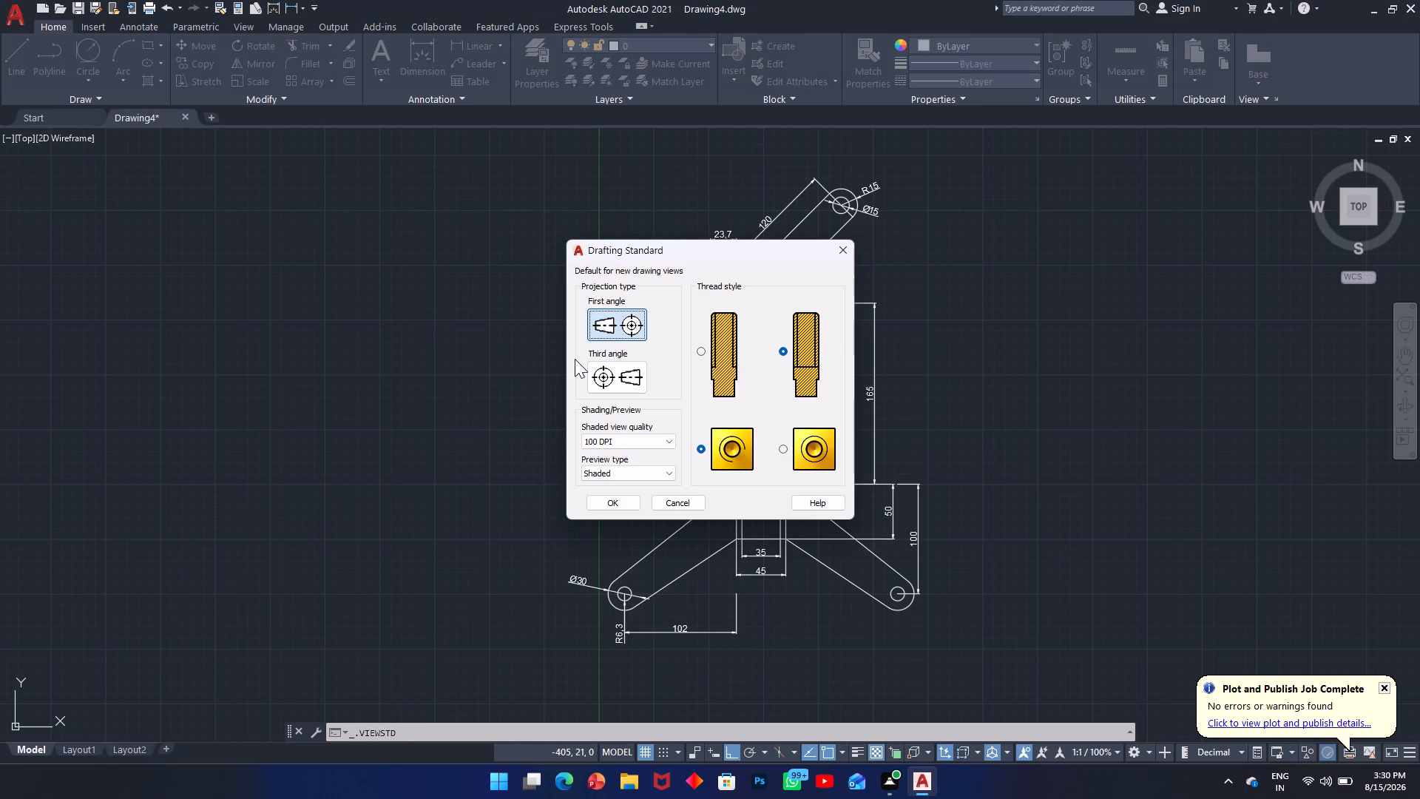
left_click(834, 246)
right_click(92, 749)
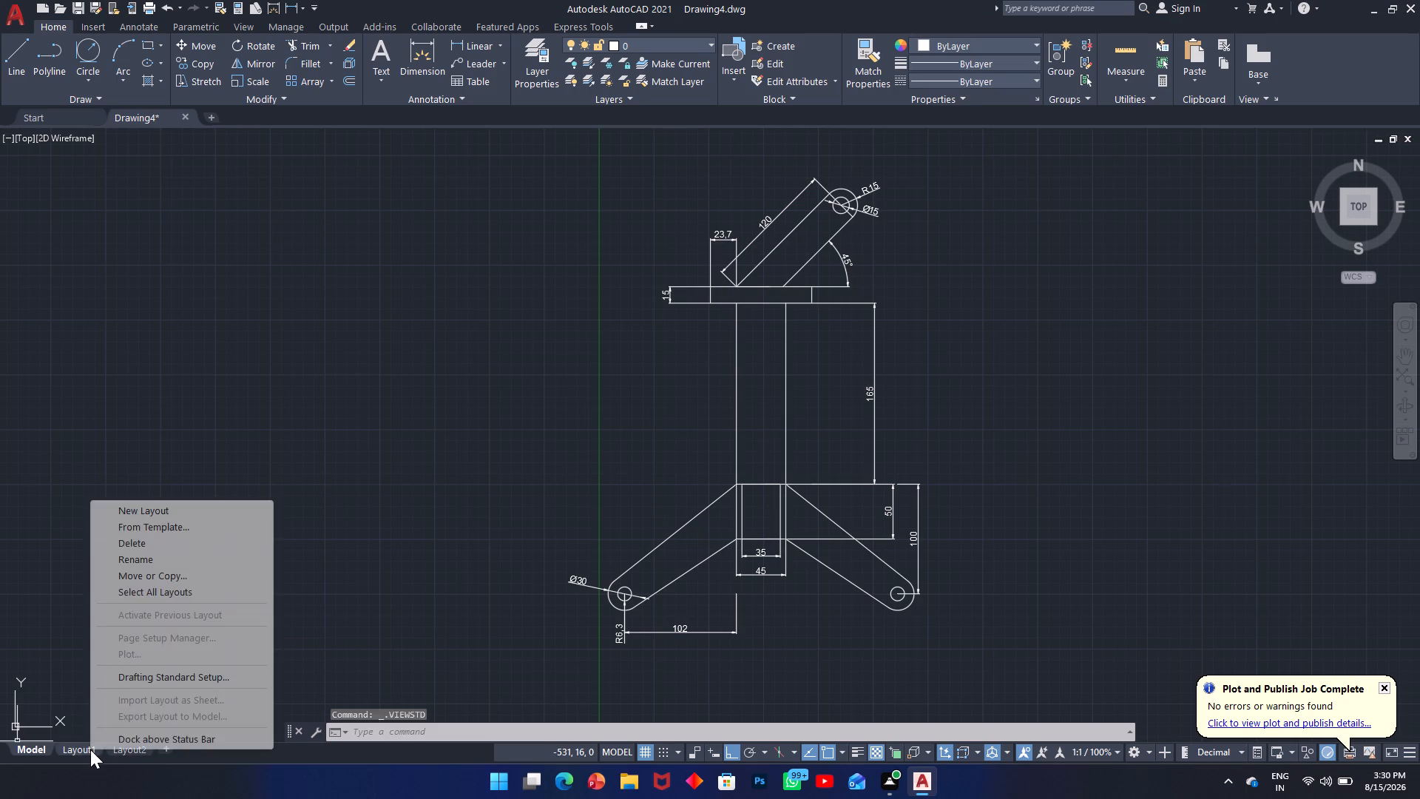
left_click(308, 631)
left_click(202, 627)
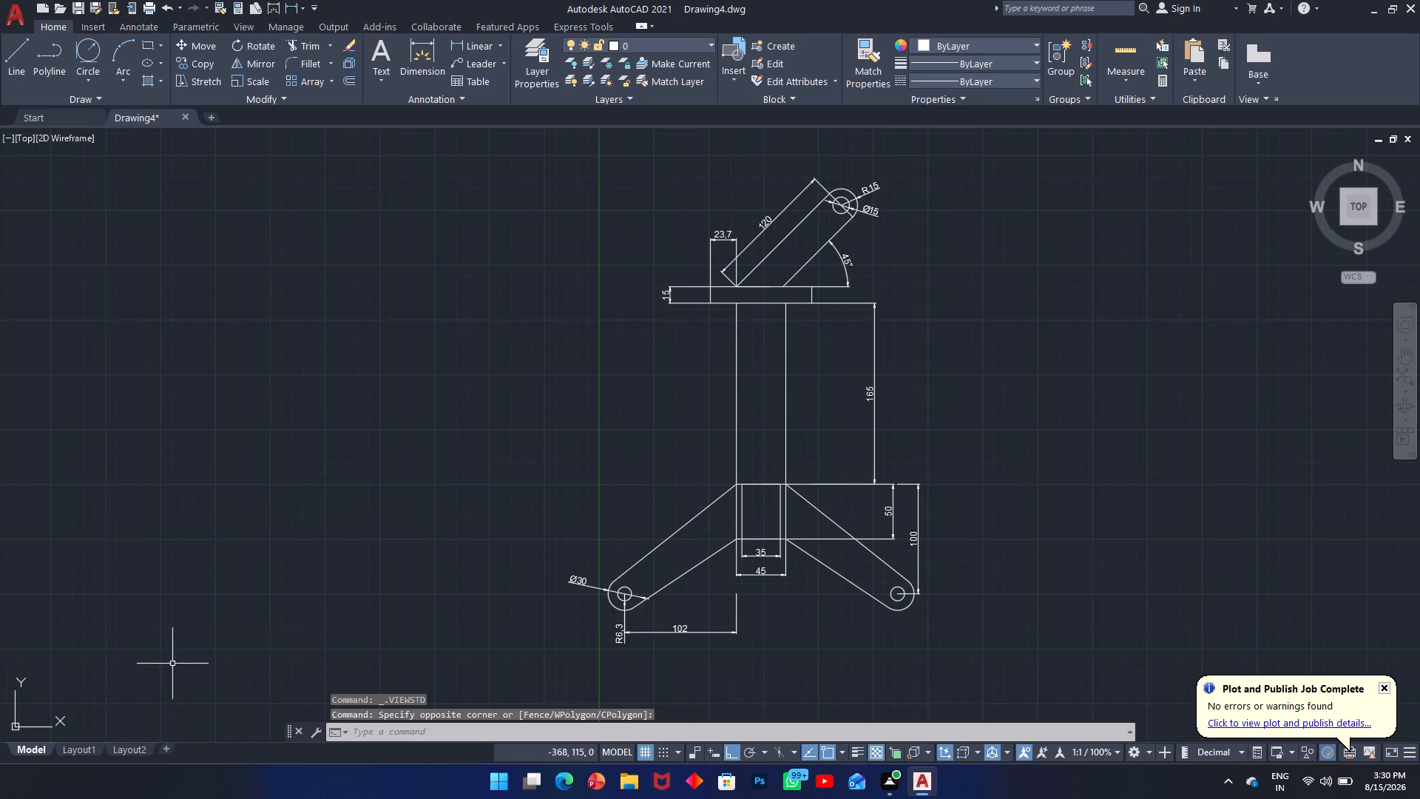
Switch to Layout2 and open its page setup for modification.
double_click(128, 748)
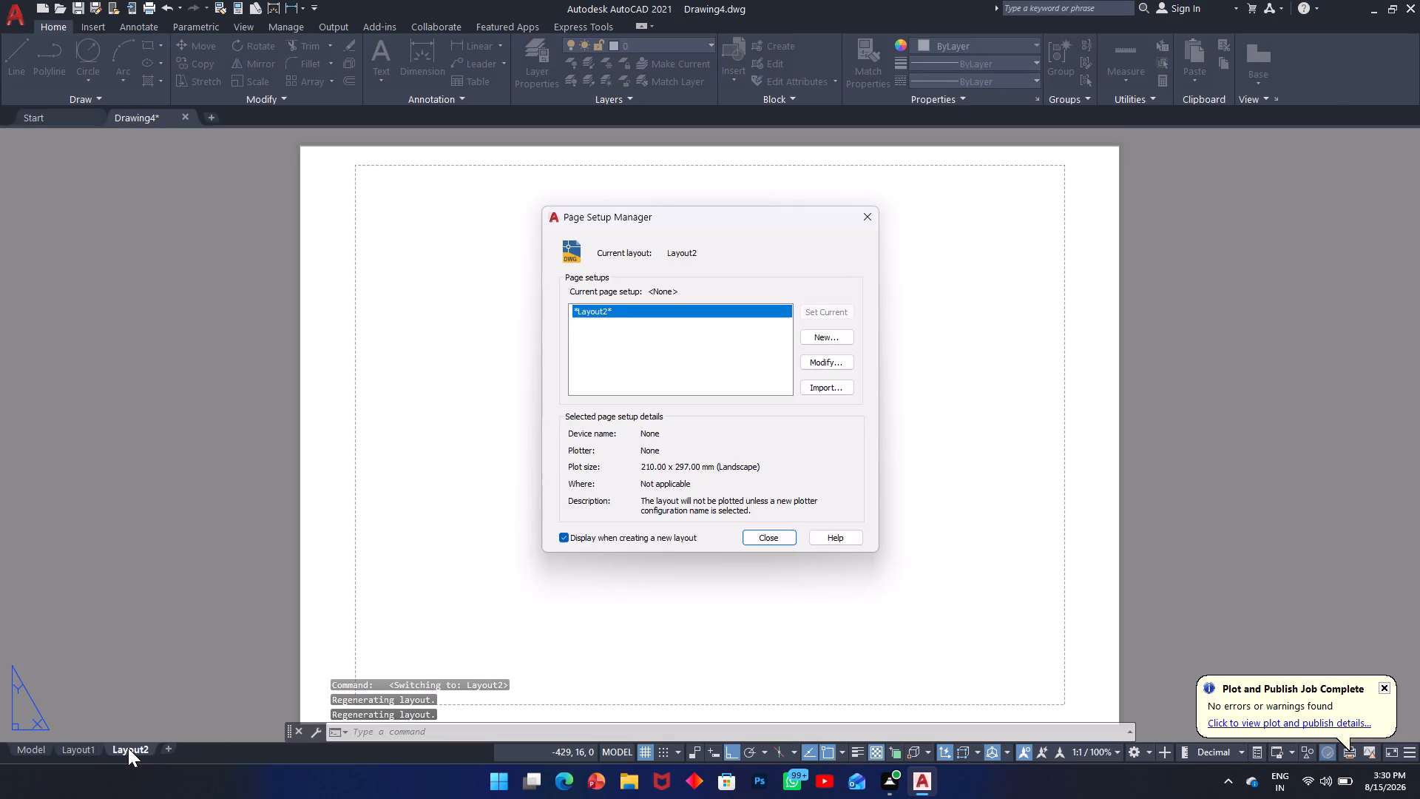
left_click(819, 362)
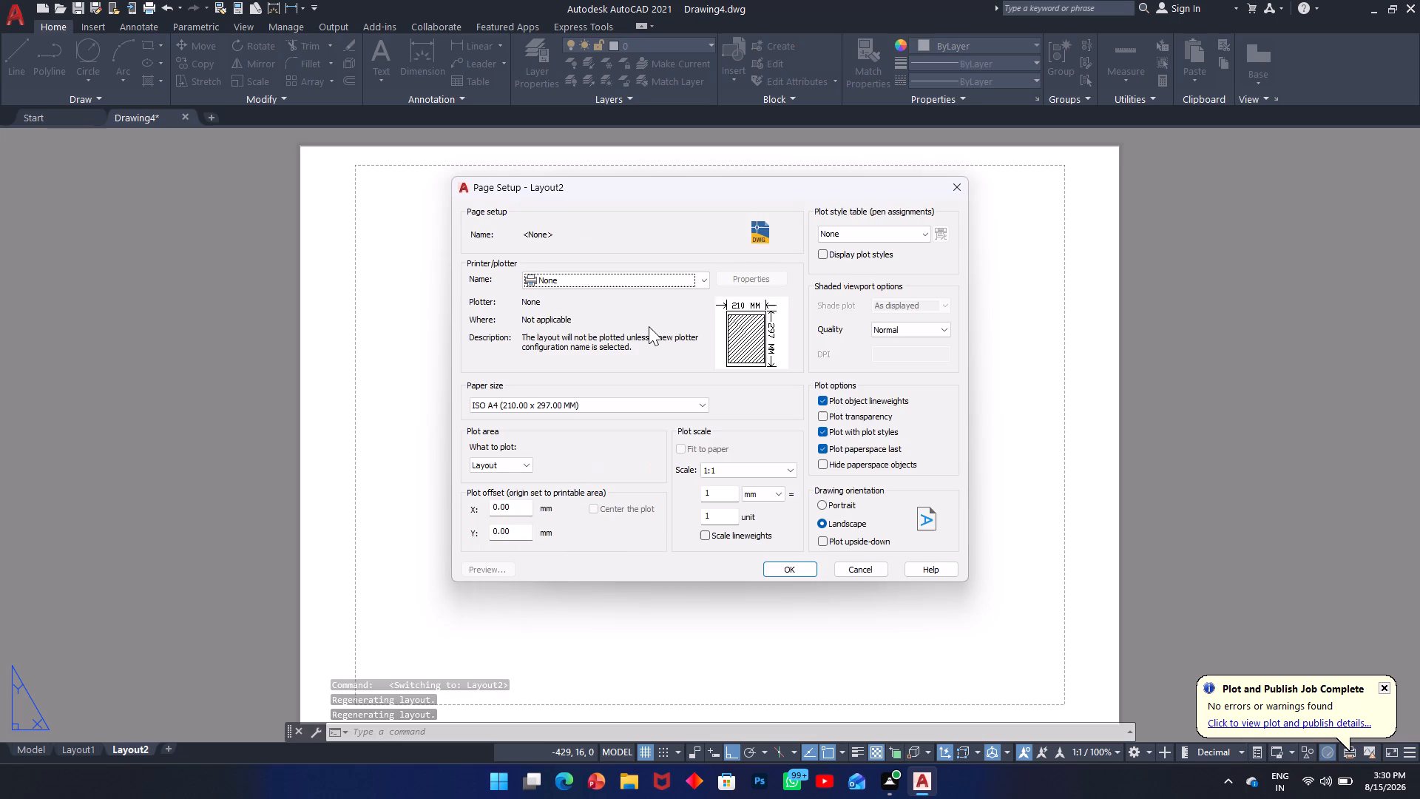
Look through the paper sizes available for Layout2, from the ANSI and ARCH sheets to the ISO ones.
left_click(668, 406)
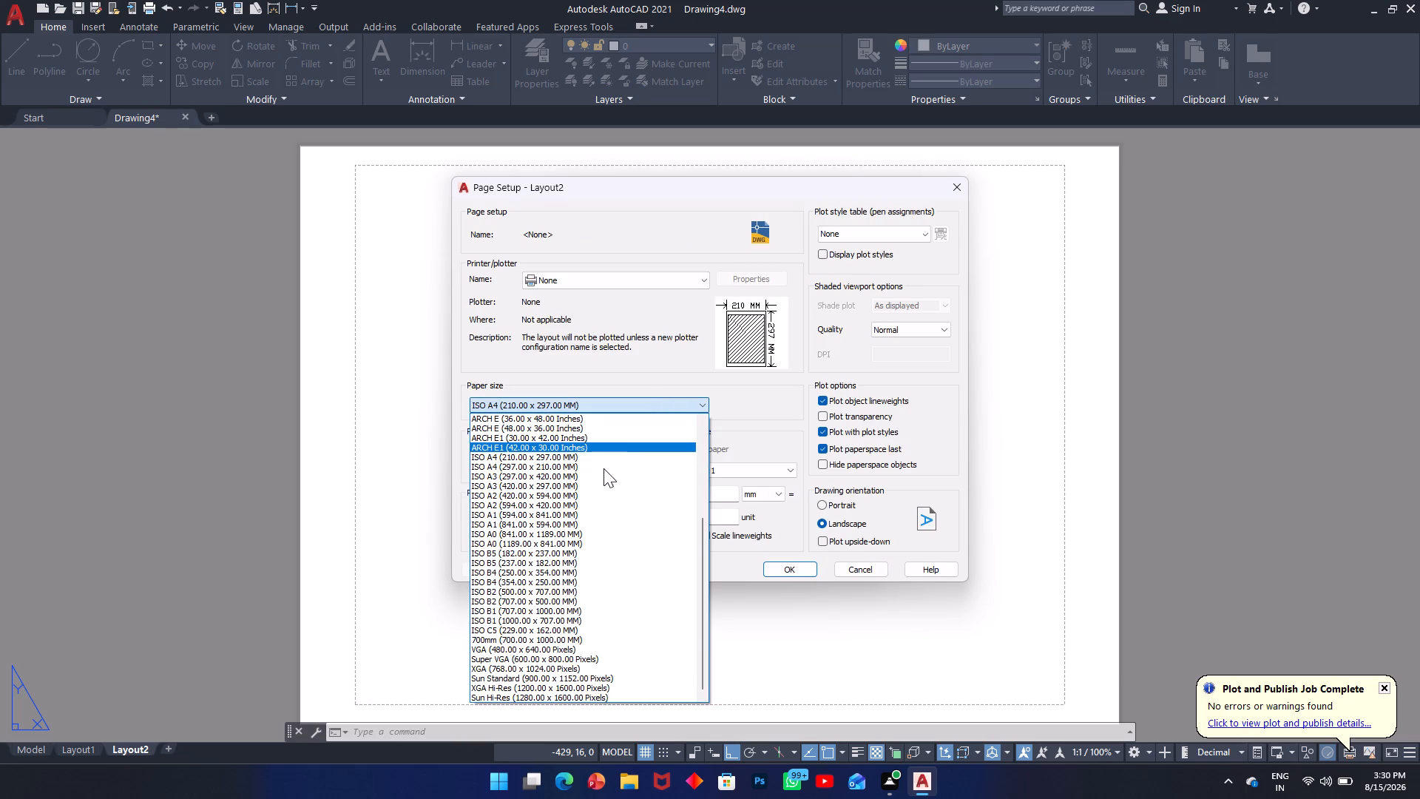
scroll(603, 468, "up", 9)
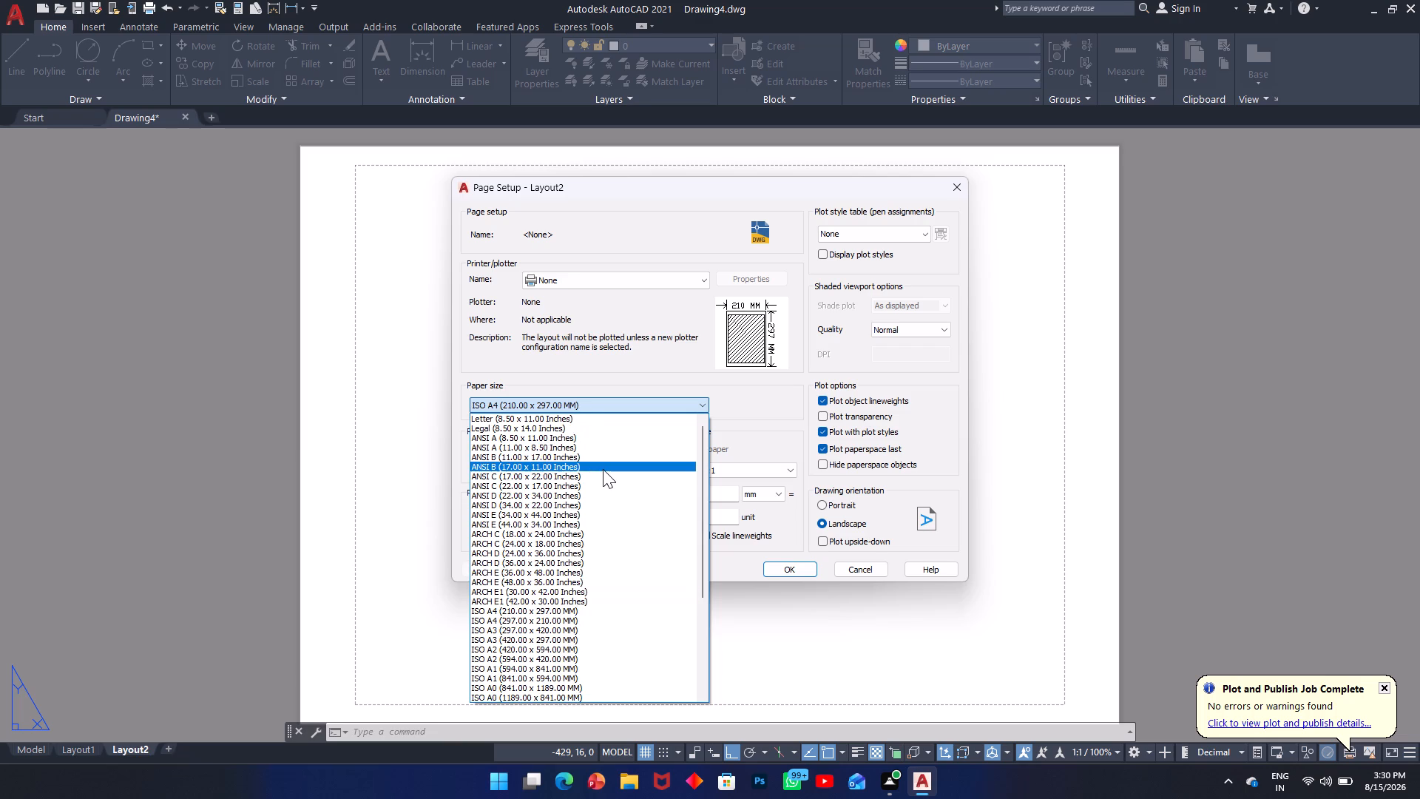
scroll(603, 469, "up", 8)
scroll(573, 571, "down", 3)
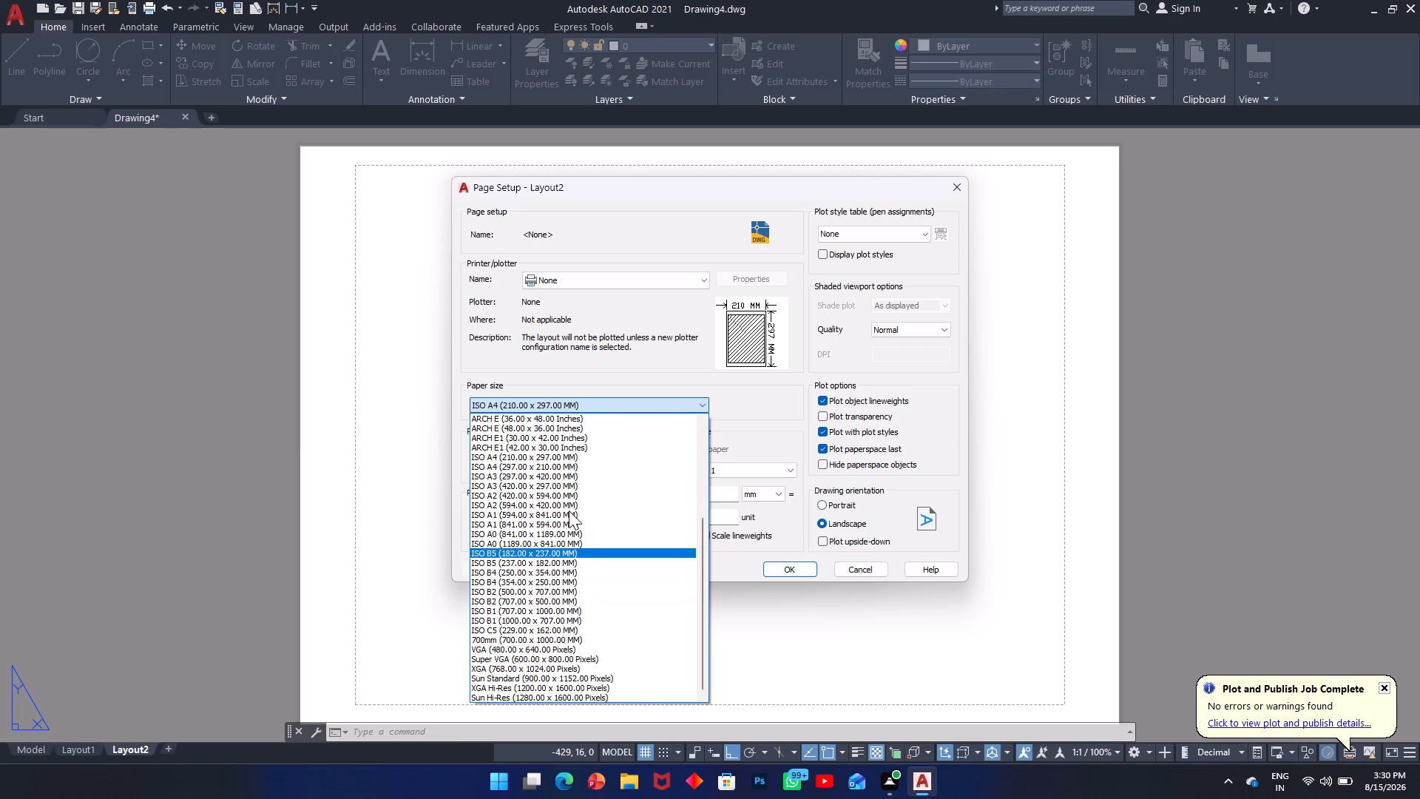
scroll(560, 543, "down", 4)
scroll(557, 546, "up", 9)
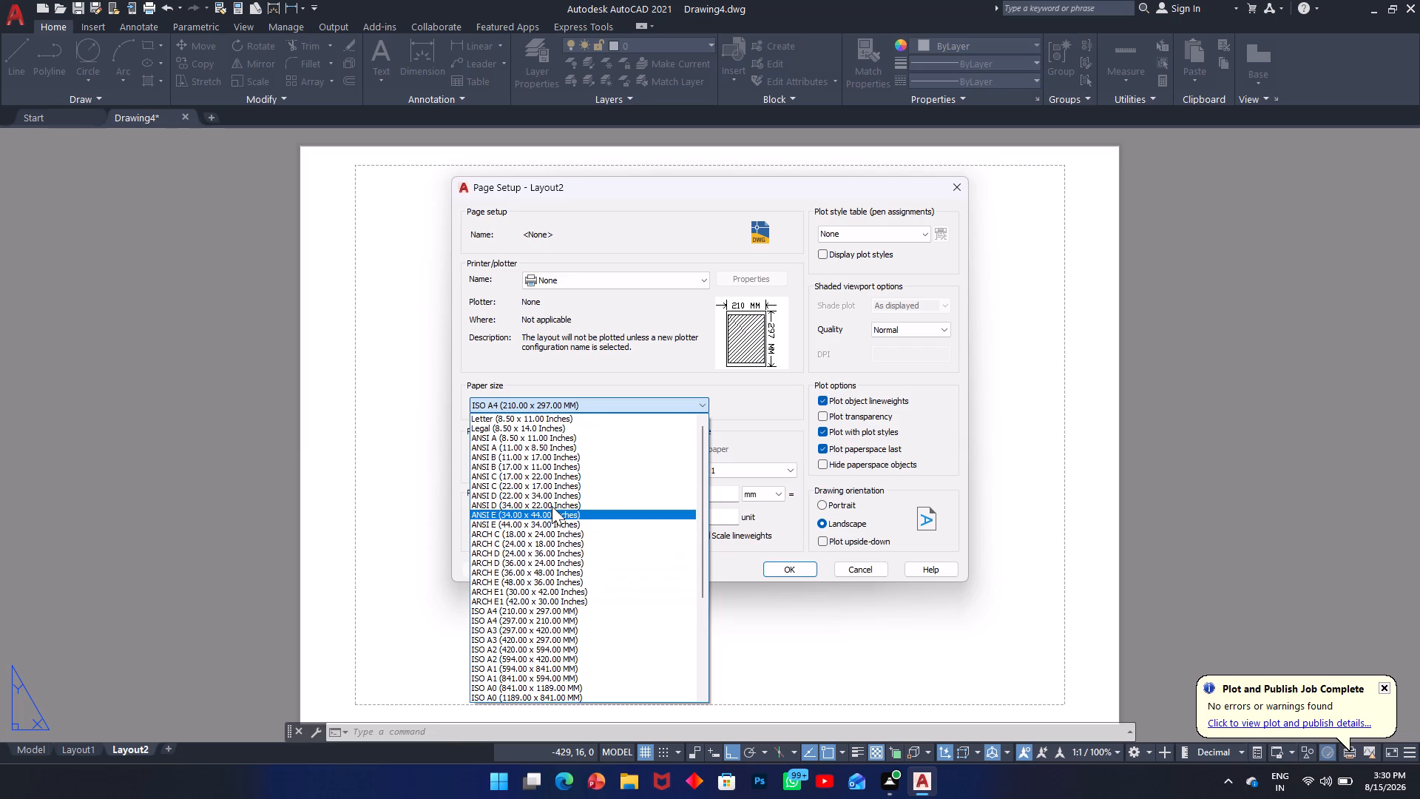
scroll(552, 506, "up", 3)
scroll(542, 502, "down", 6)
scroll(542, 506, "up", 7)
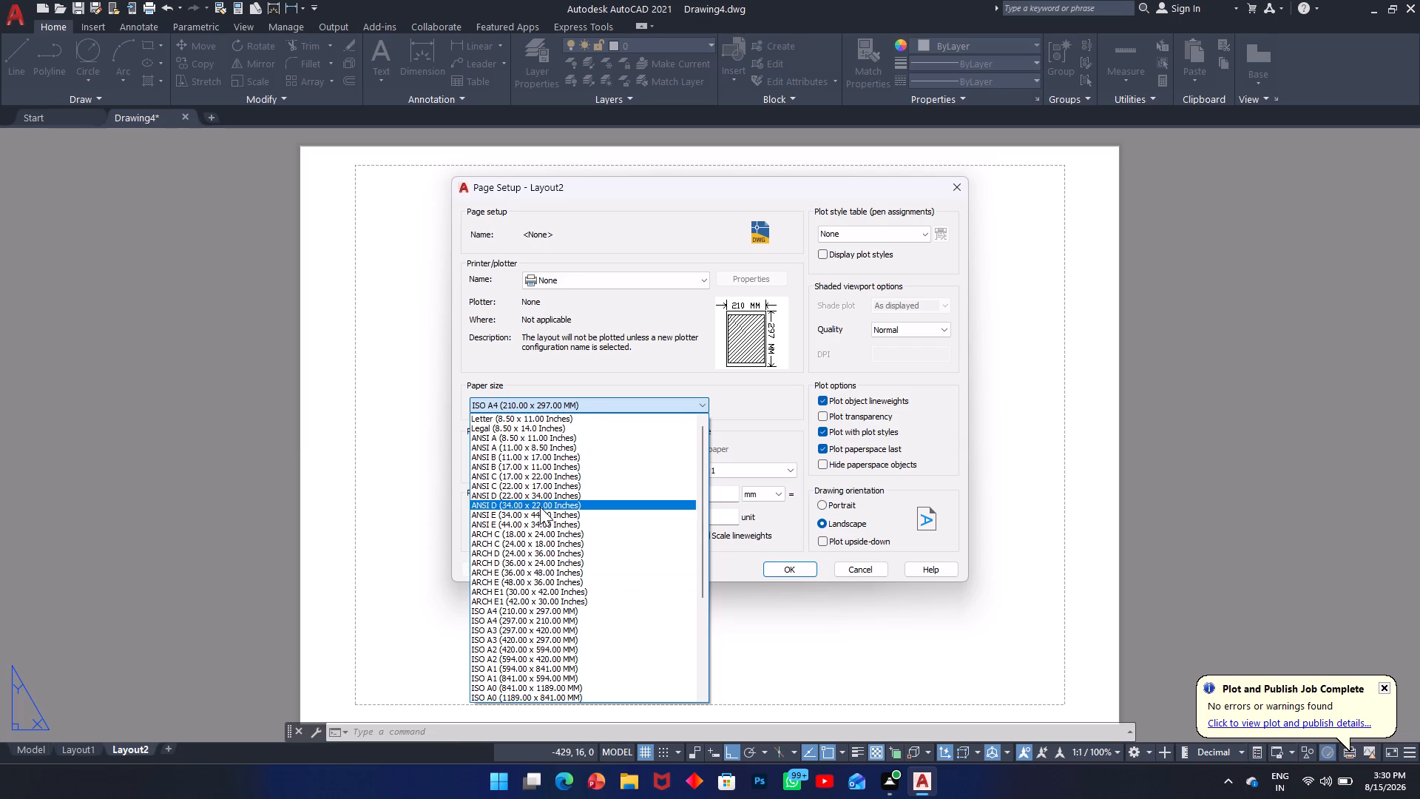
scroll(540, 507, "up", 5)
left_click(636, 397)
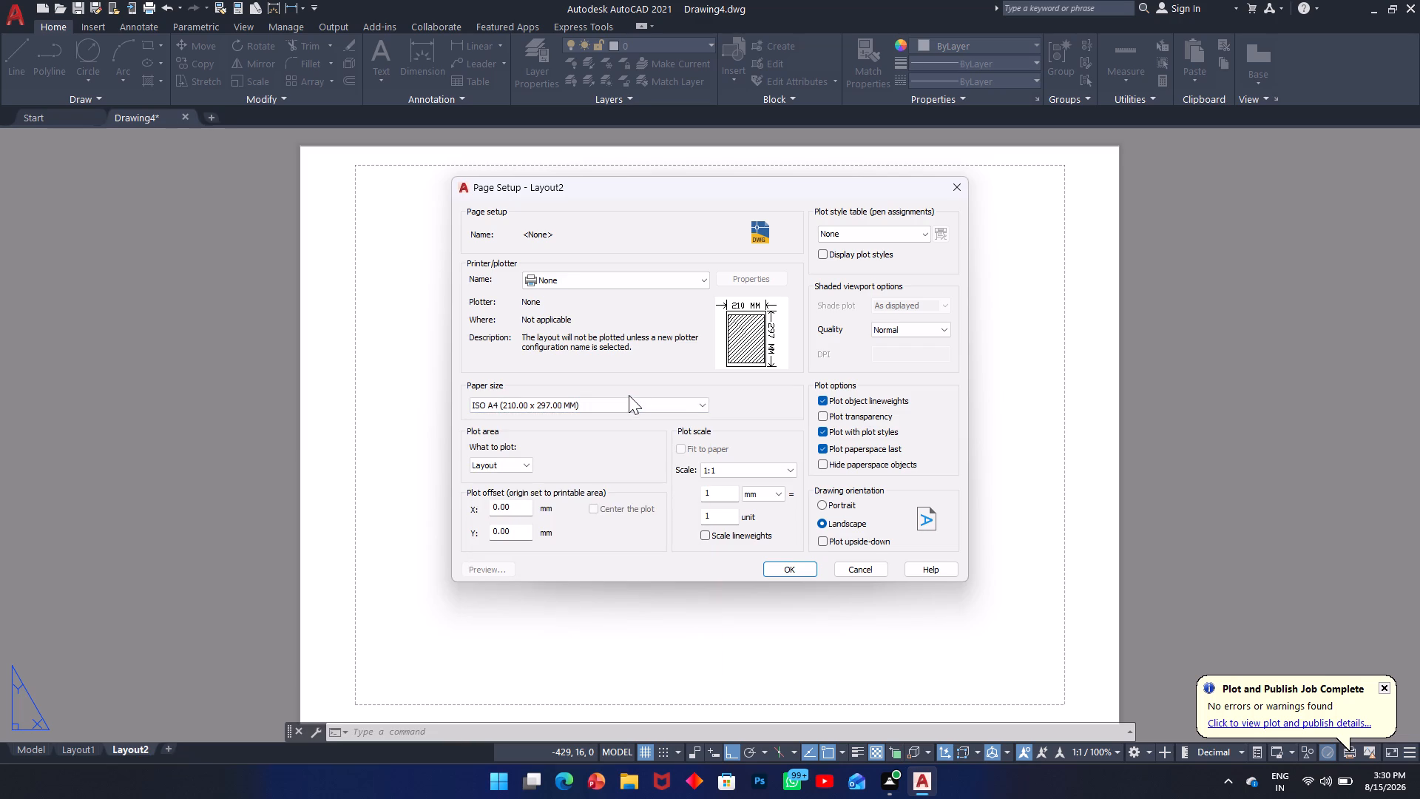
Set Layout2's page setup to the DWG To PDF.pc3 plotter with ISO full bleed A3 (420.00 x 297.00 MM) paper.
left_click(632, 274)
scroll(629, 442, "down", 2)
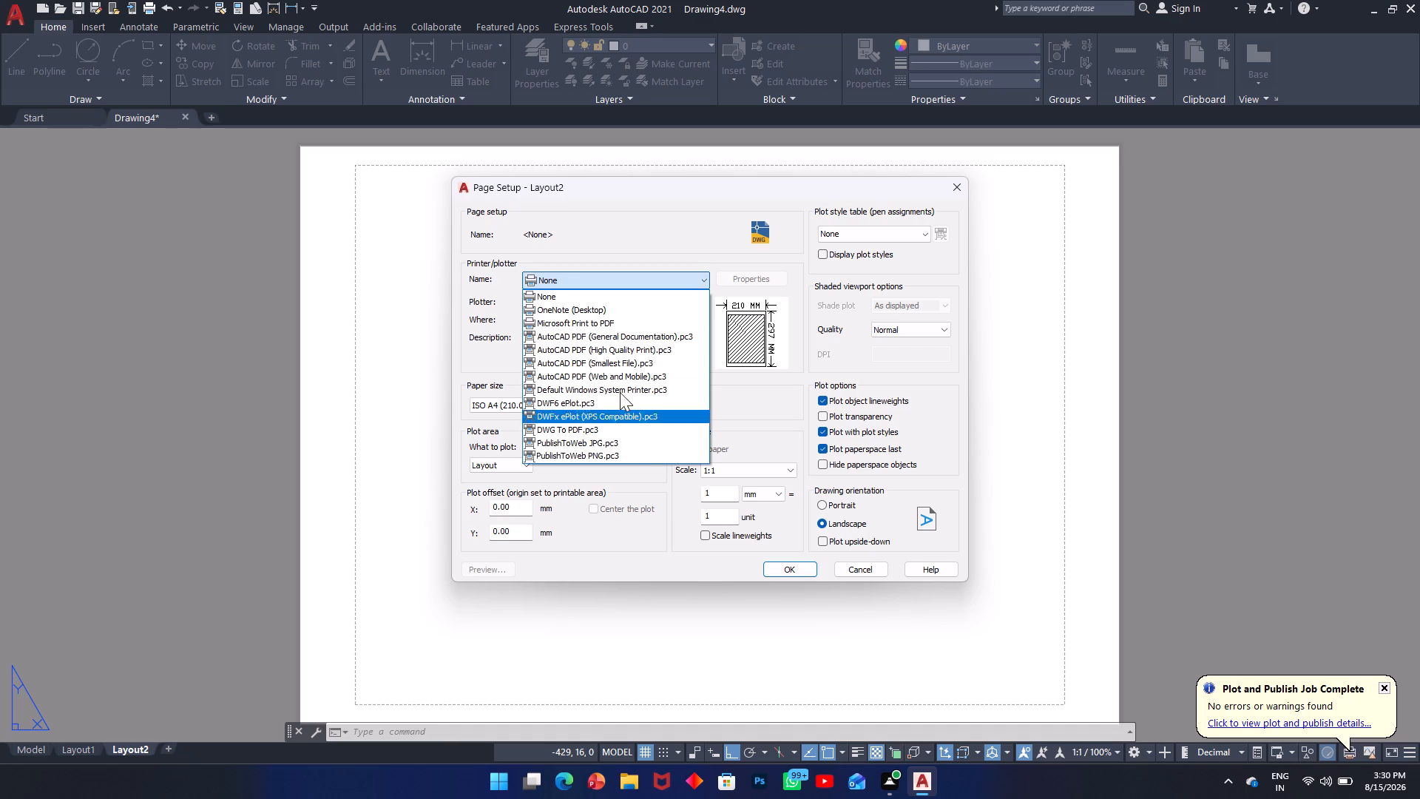
left_click(606, 434)
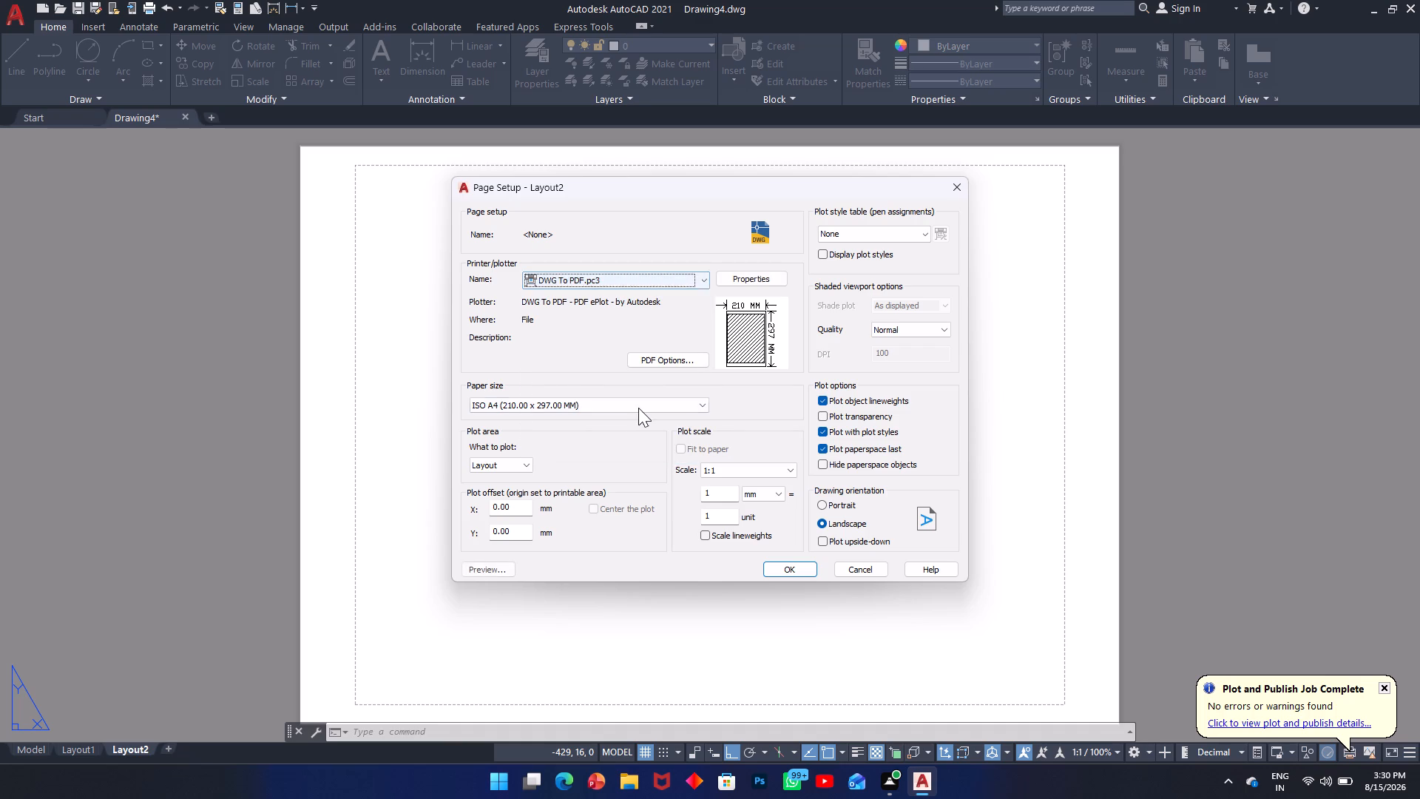
left_click(640, 405)
scroll(603, 437, "up", 8)
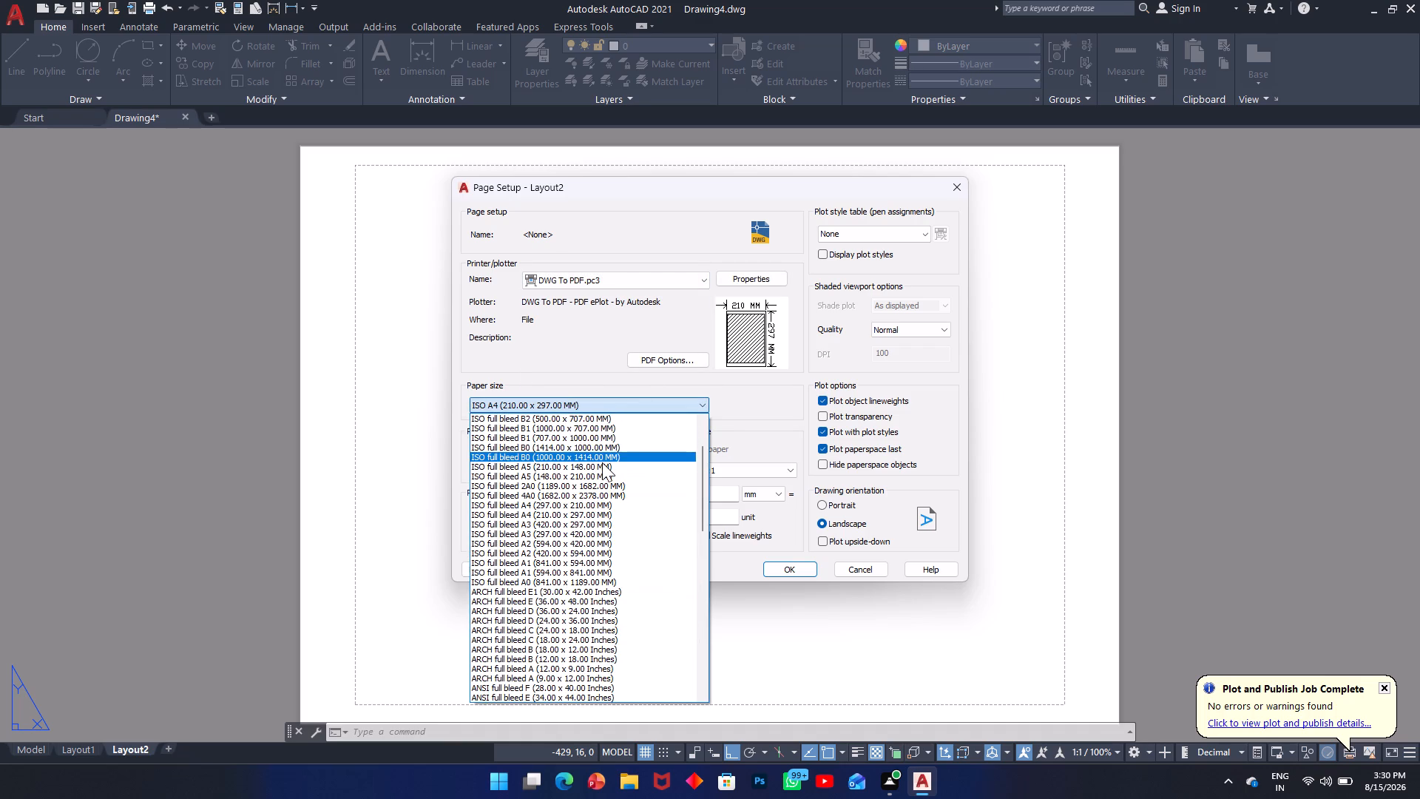
left_click(584, 522)
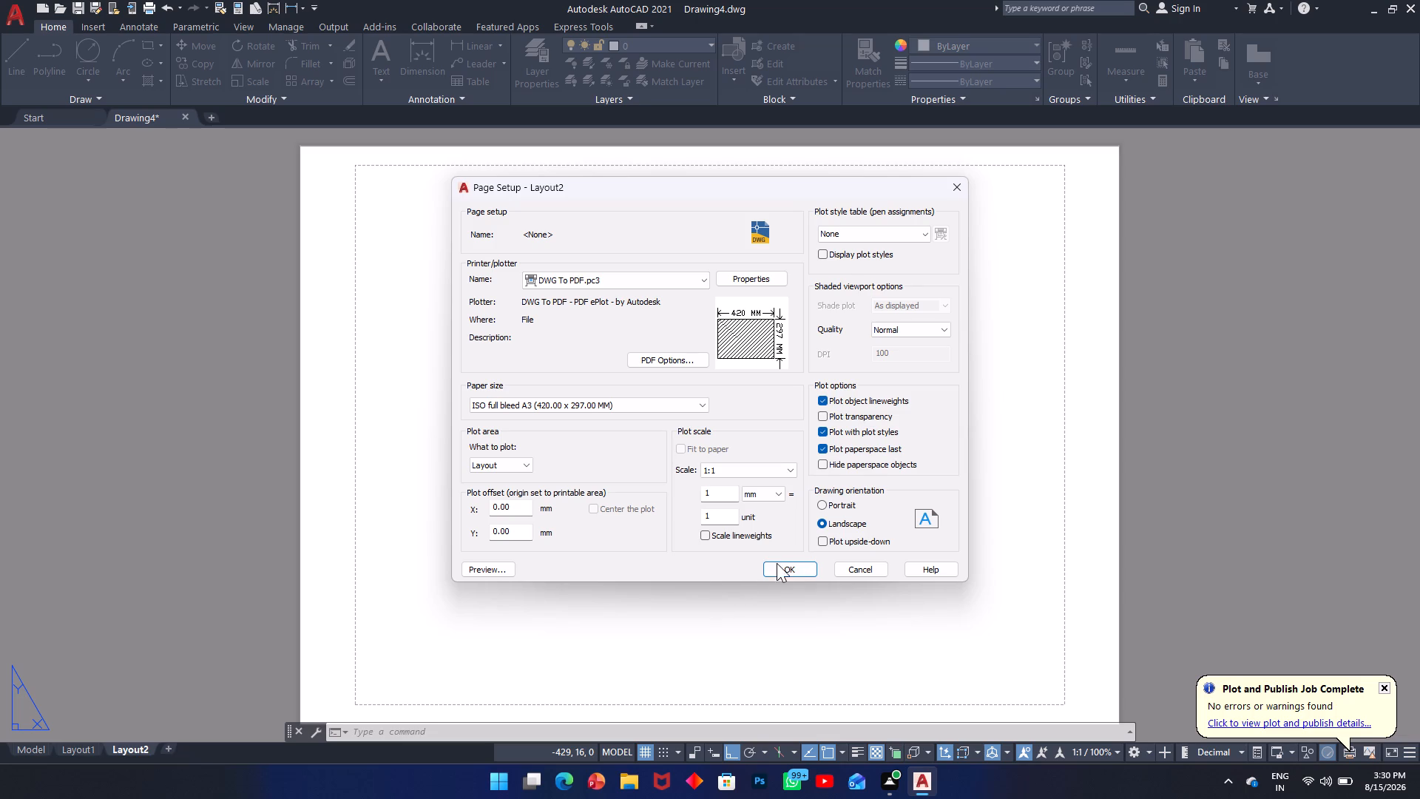
left_click(808, 573)
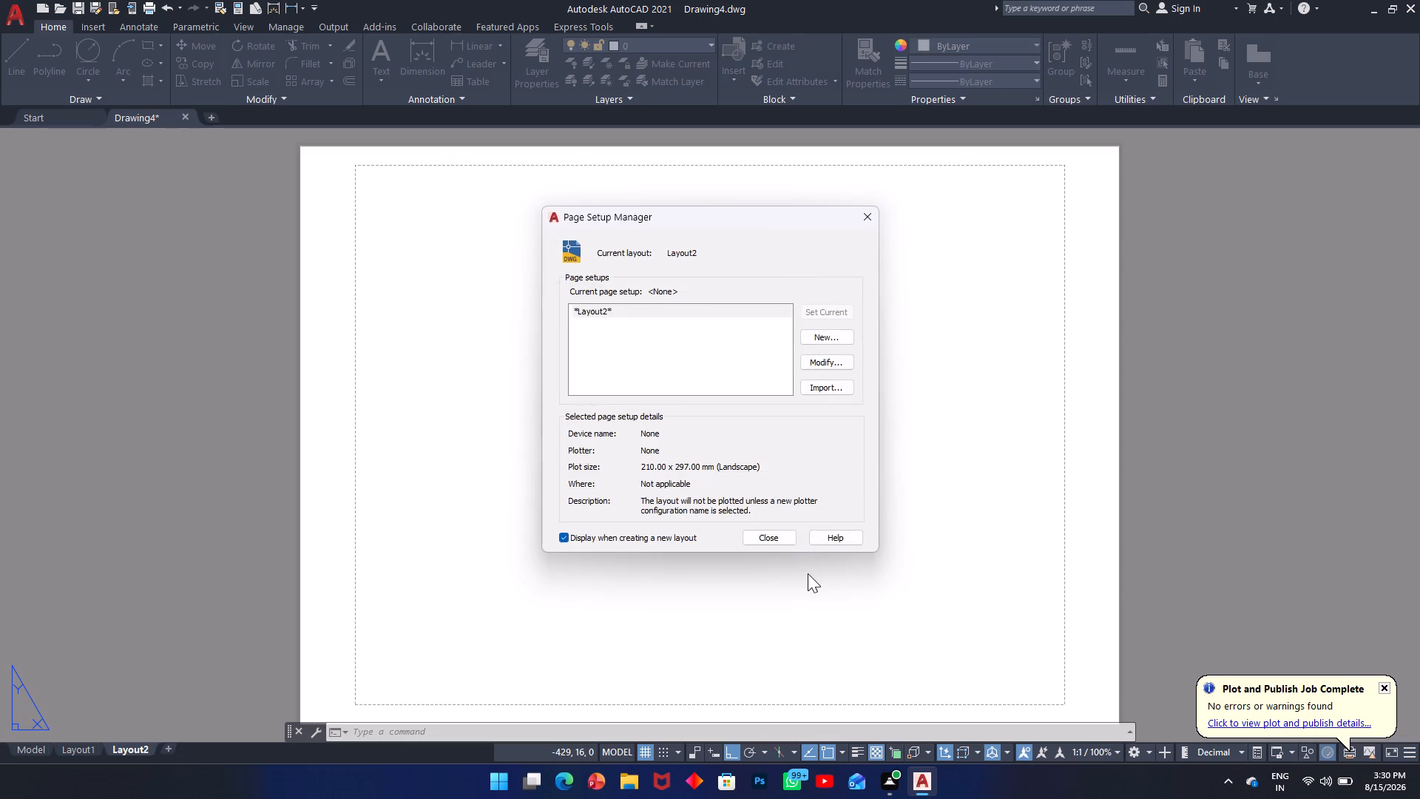
left_click(775, 539)
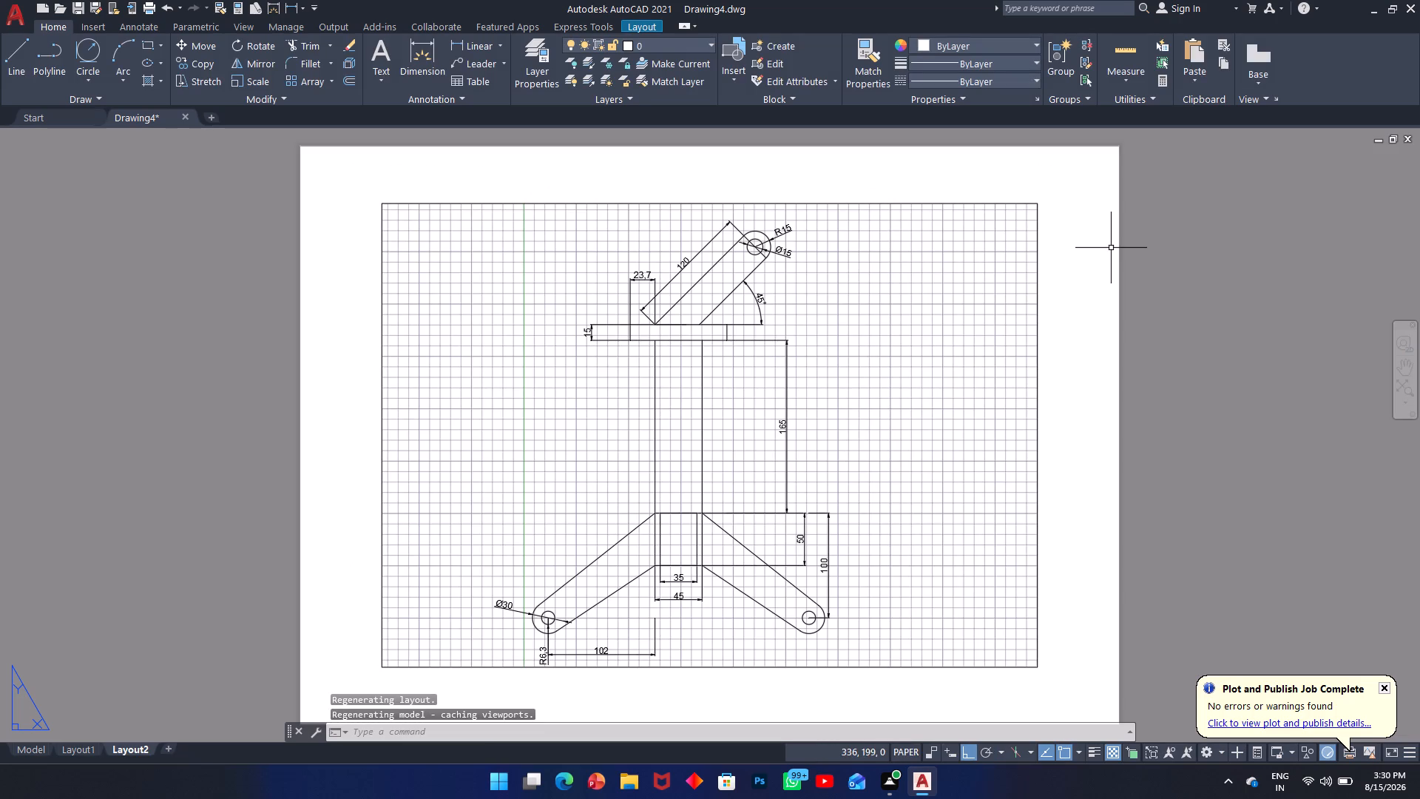
Delete the existing viewport from Layout2.
left_click(1012, 204)
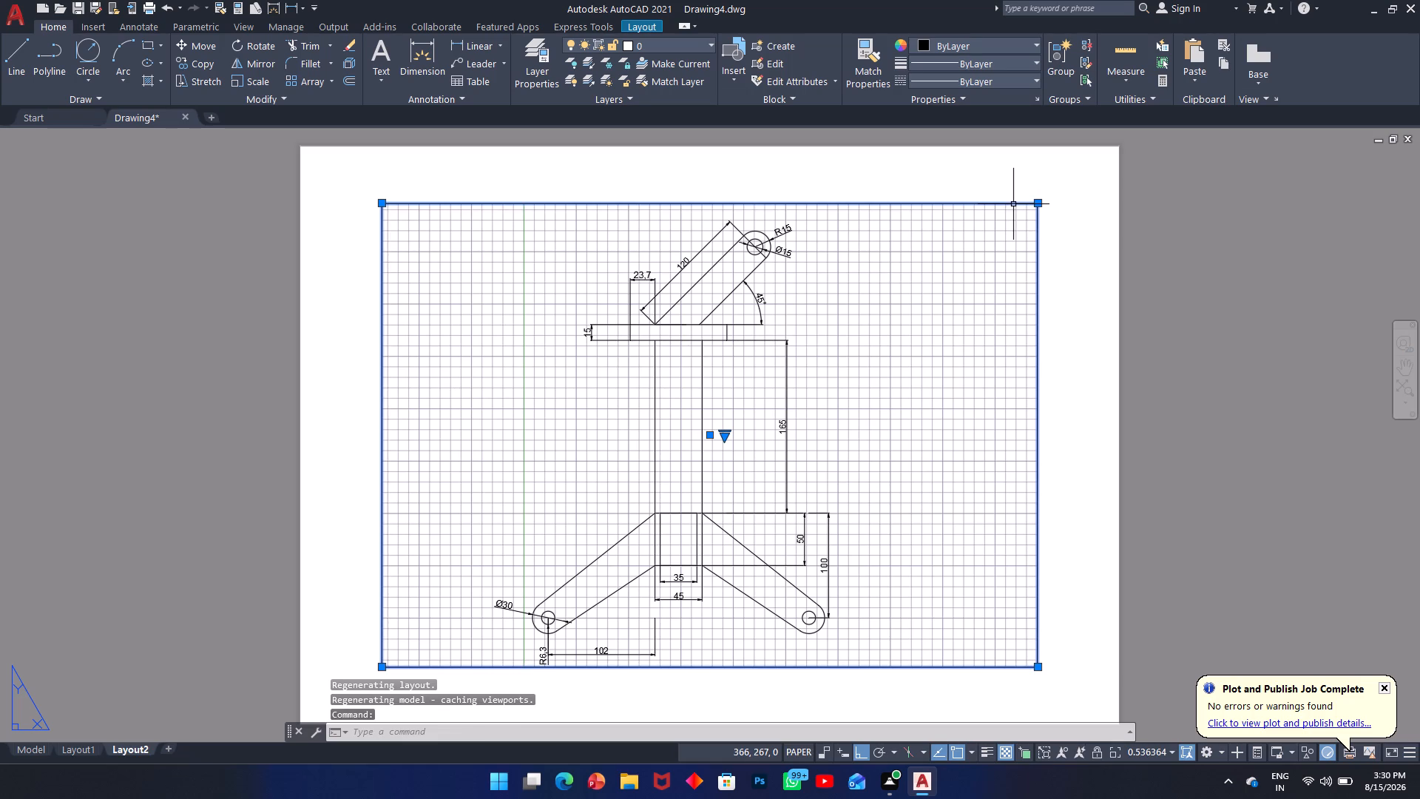
key("Delete")
Create a rectangular viewport with MVIEW covering the whole A3 sheet from corner to corner.
key("m")
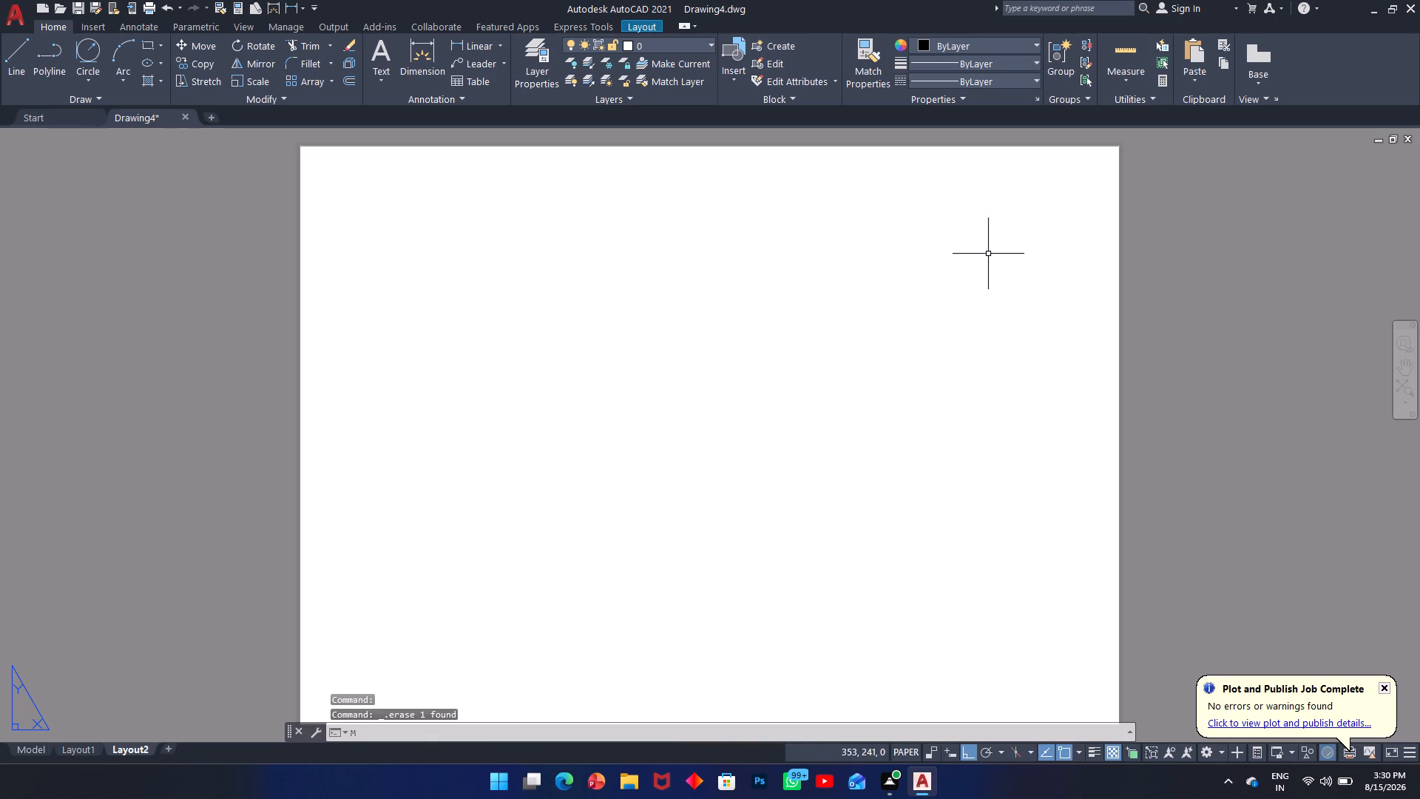
type("V")
key("space")
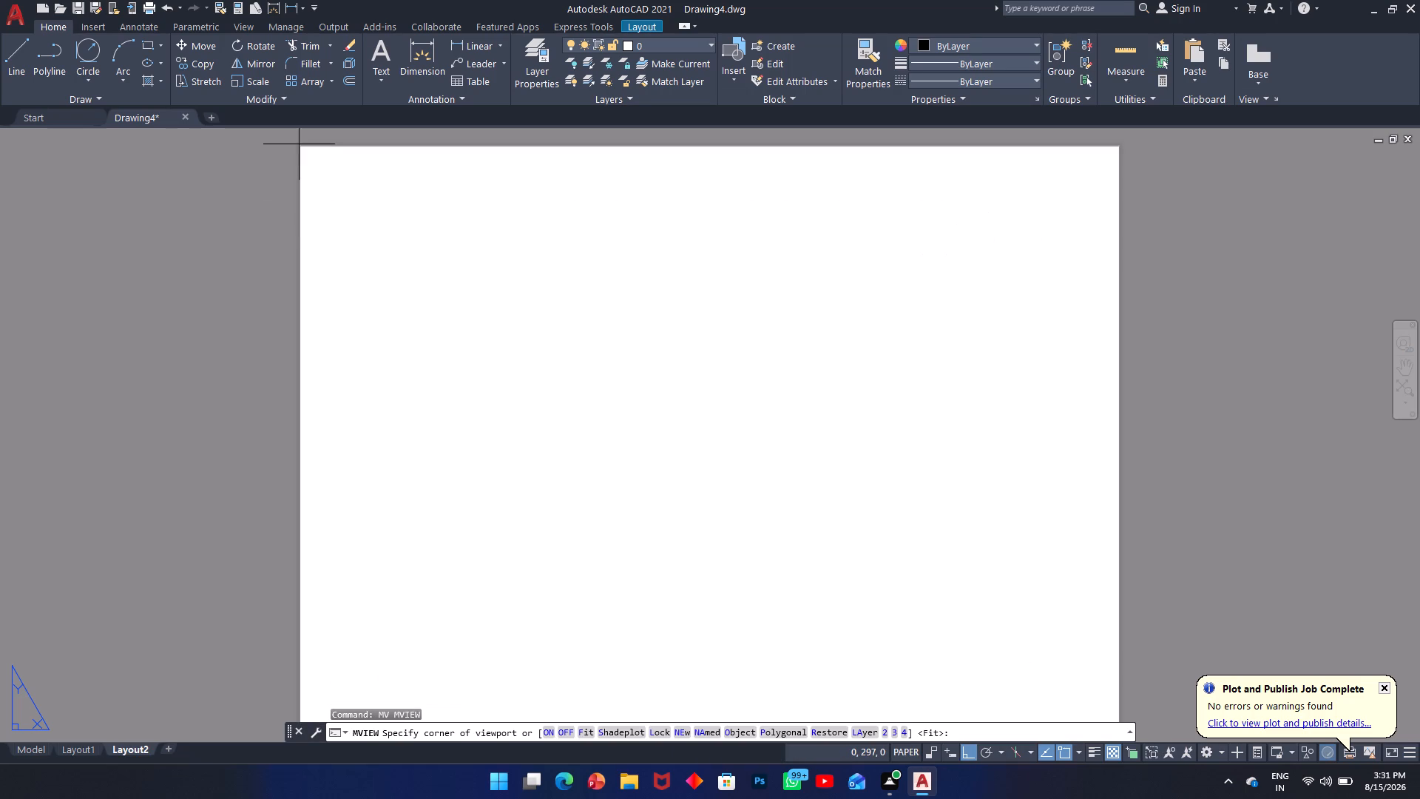
scroll(306, 156, "down", 1)
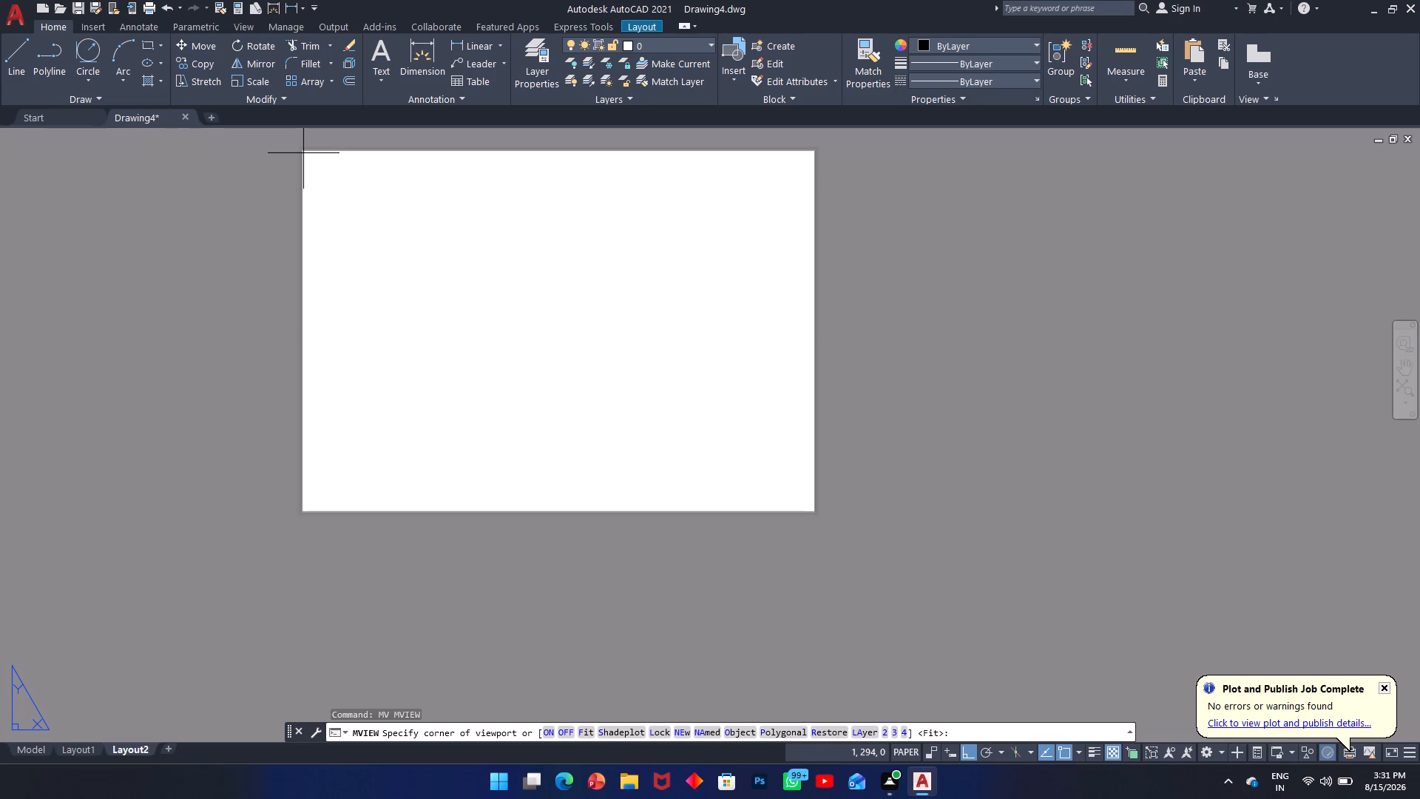
left_click(303, 152)
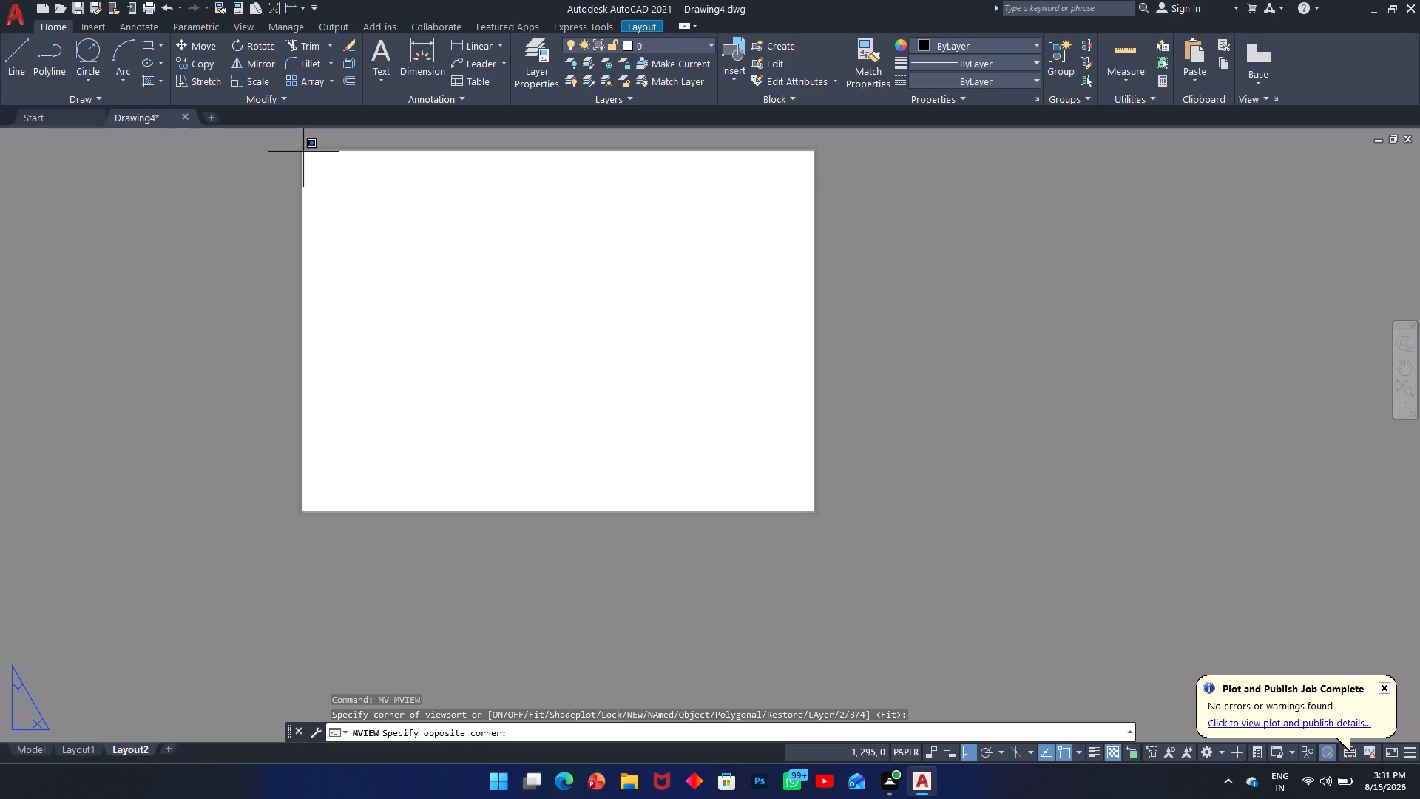
left_click(814, 511)
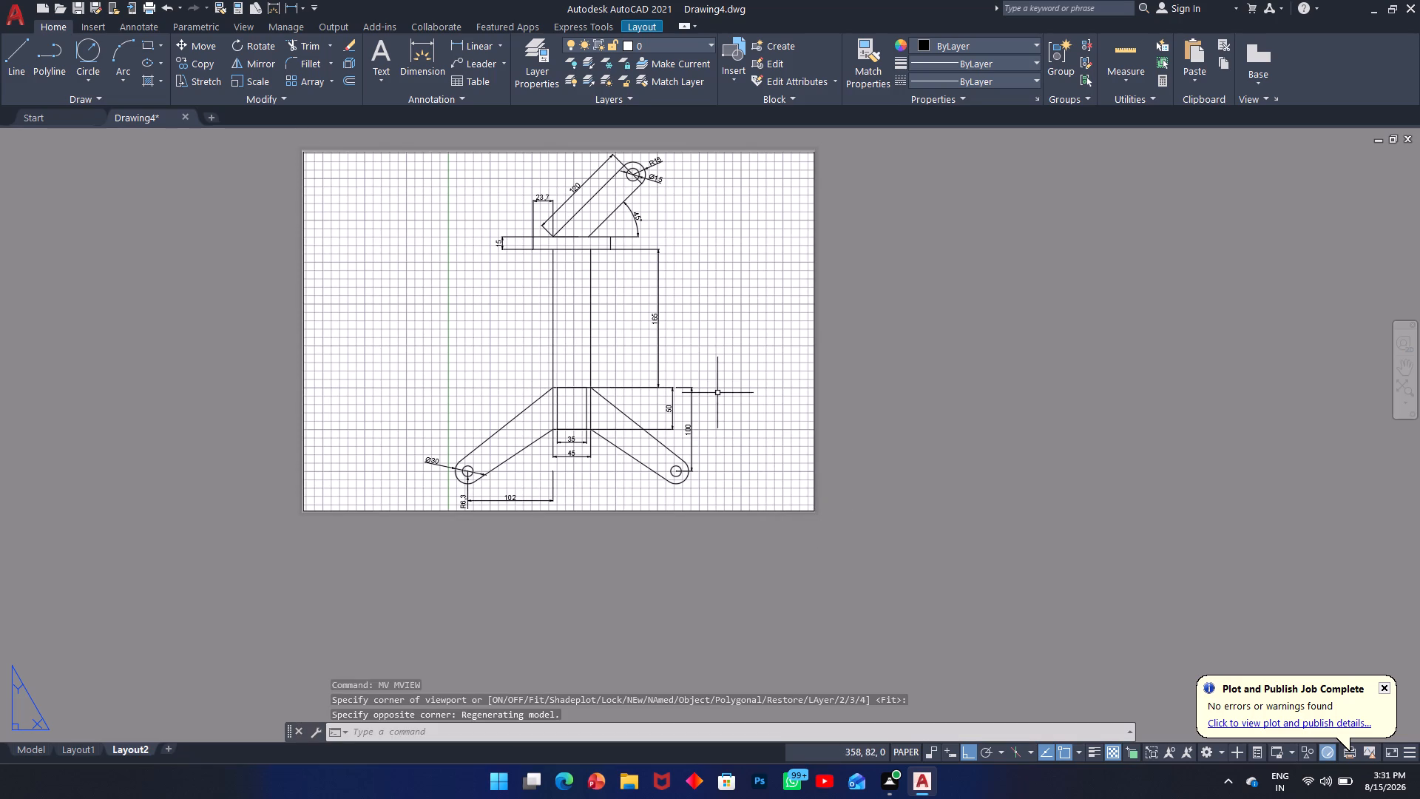
Activate the new viewport's model space and turn off its grid display.
double_click(720, 300)
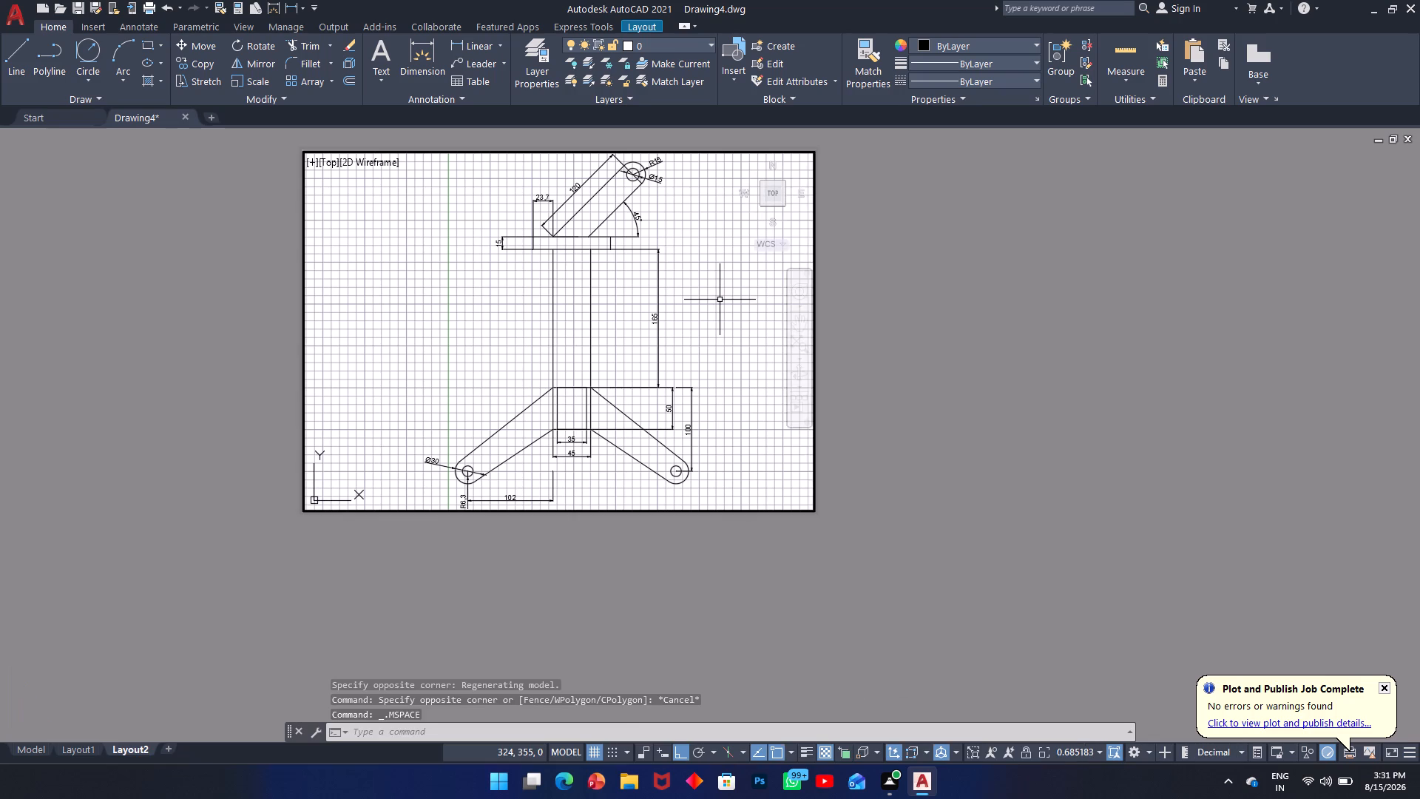
left_click(593, 757)
left_click(865, 448)
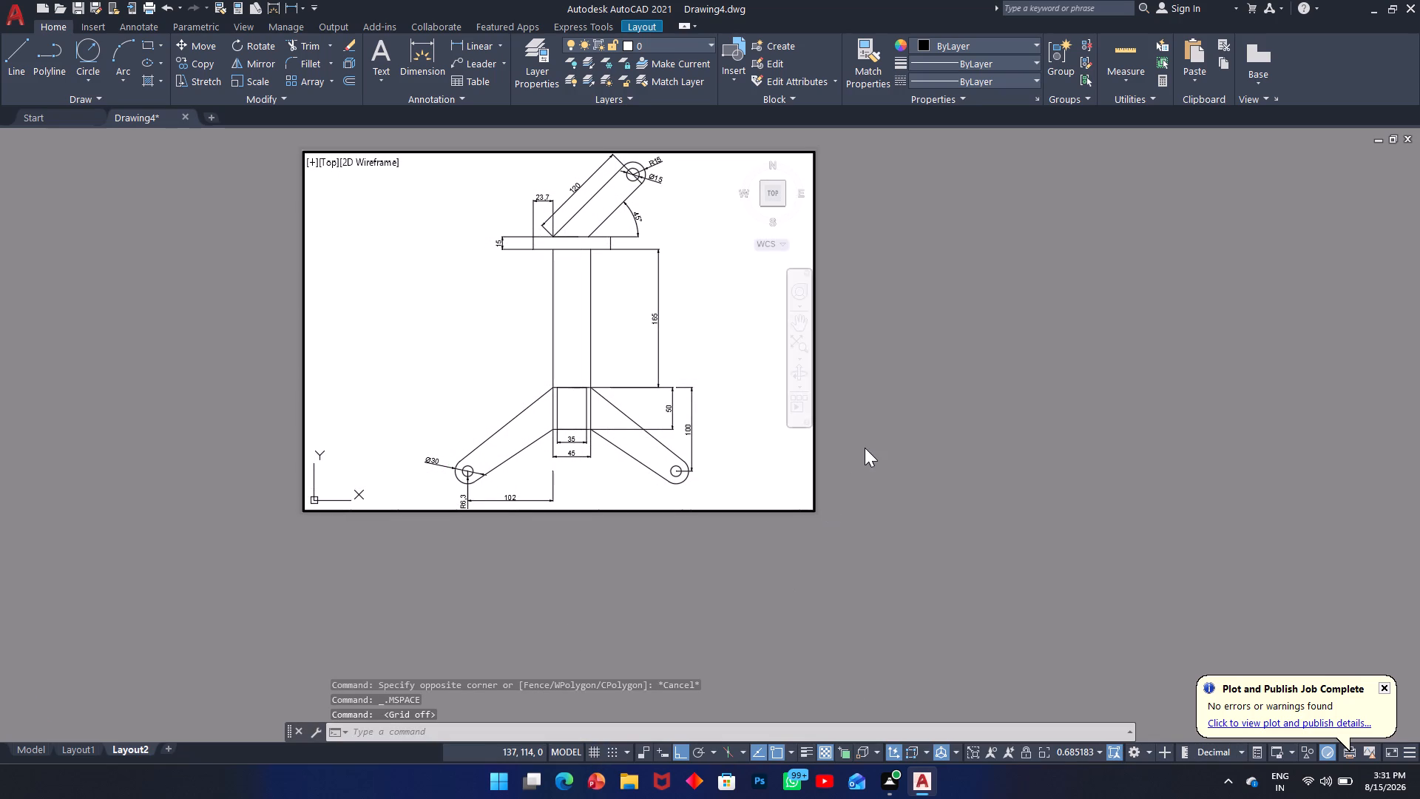
Scale and centre the part inside the viewport so all its dimensions fit, at a viewport scale of about 0.673.
scroll(700, 431, "up", 1)
scroll(700, 431, "down", 1)
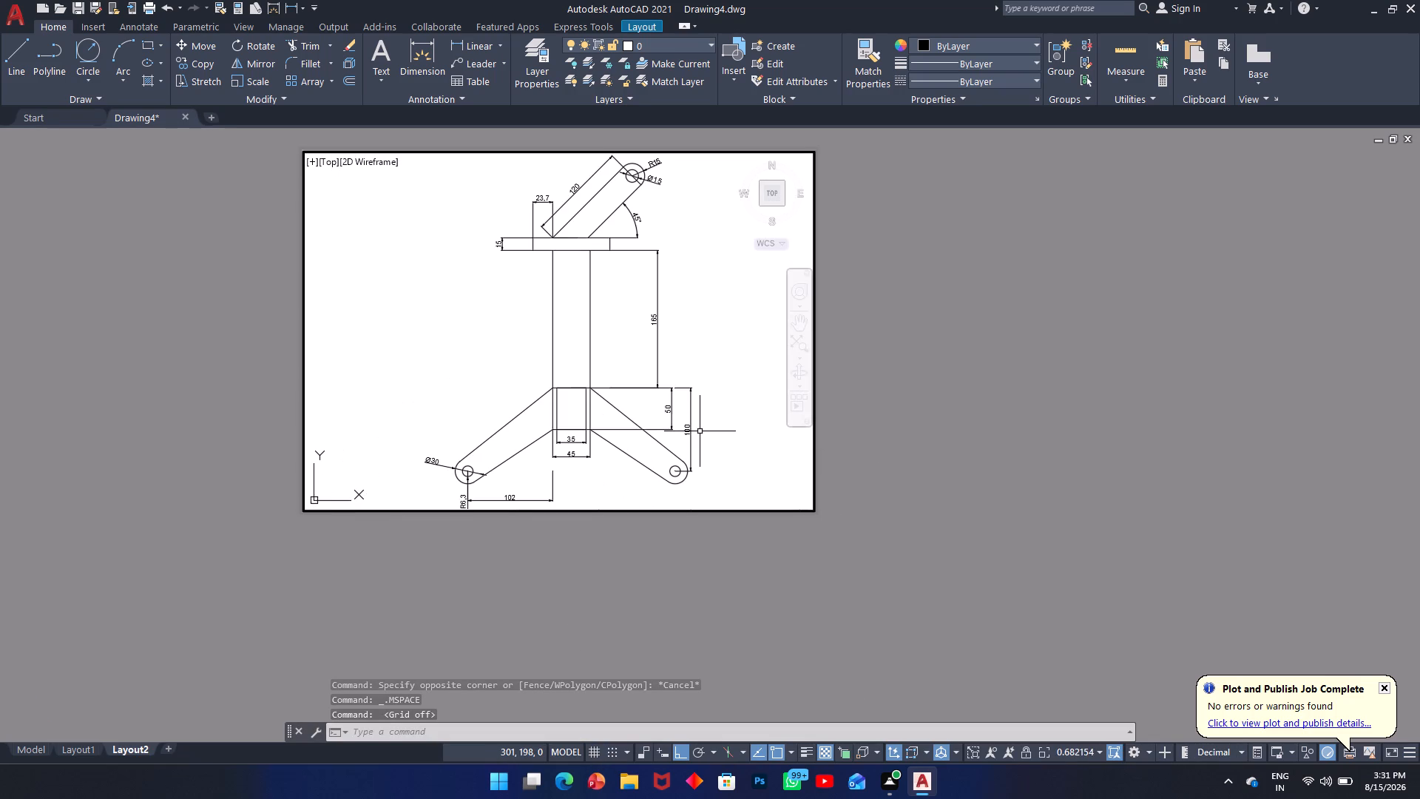
scroll(700, 431, "down", 1)
scroll(700, 431, "up", 1)
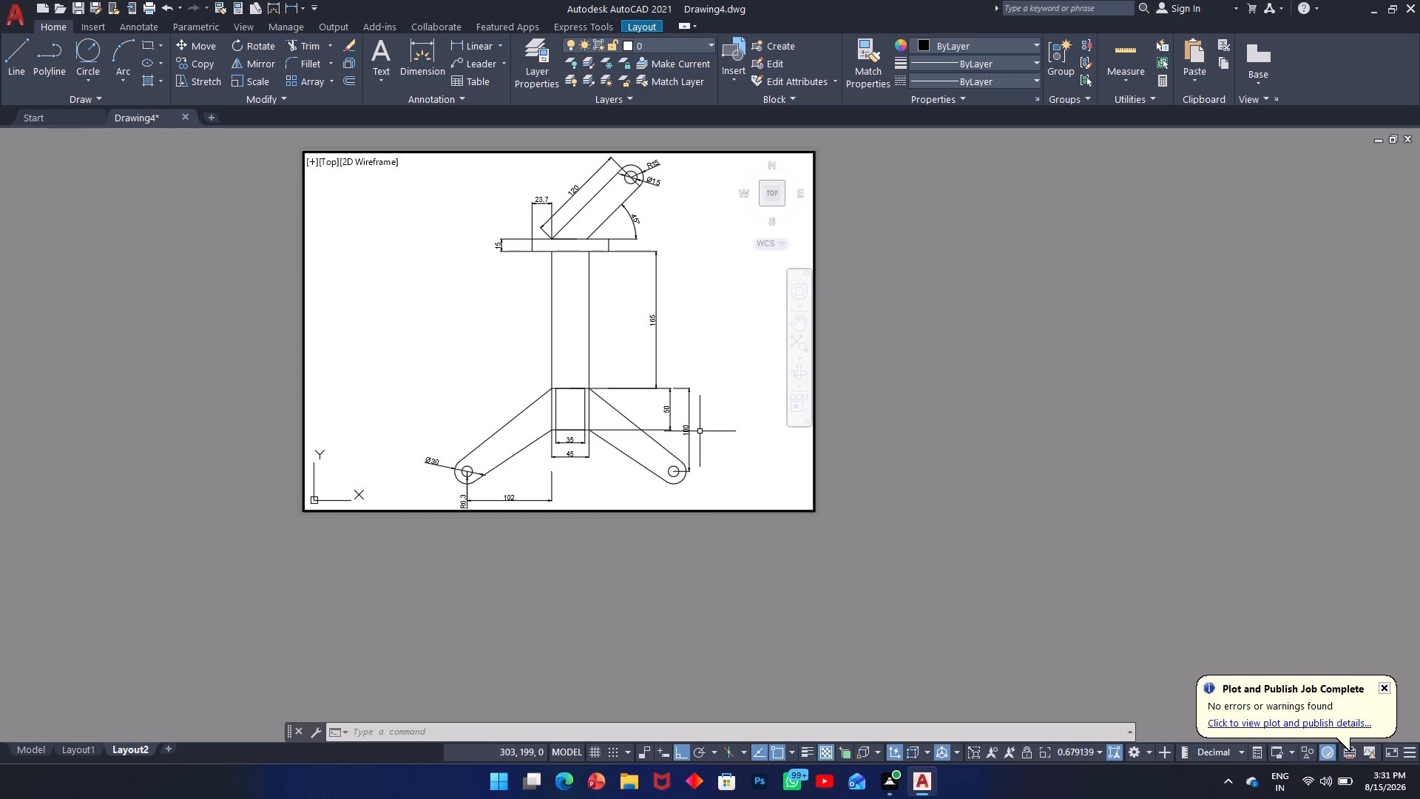
scroll(700, 431, "down", 2)
scroll(697, 431, "up", 1)
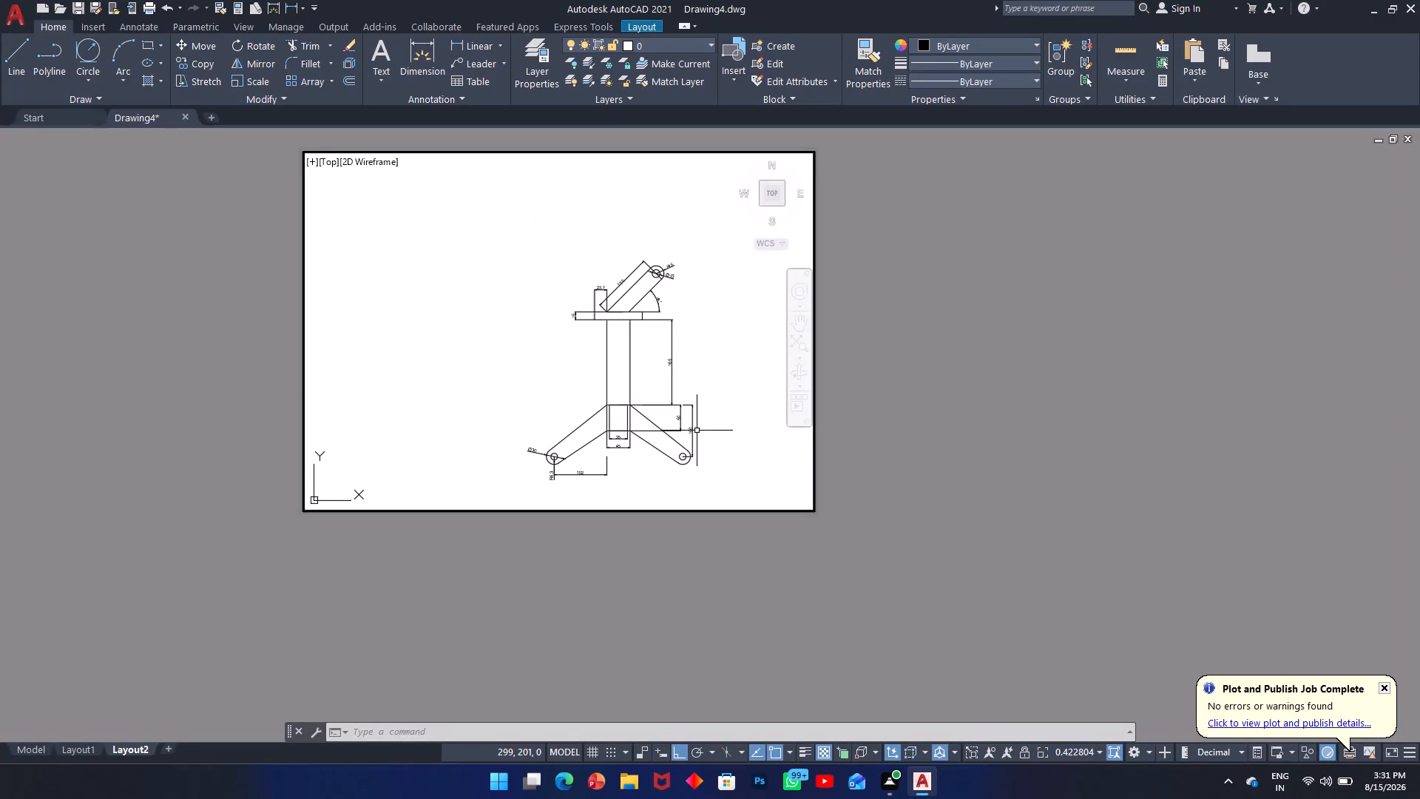
scroll(697, 431, "up", 1)
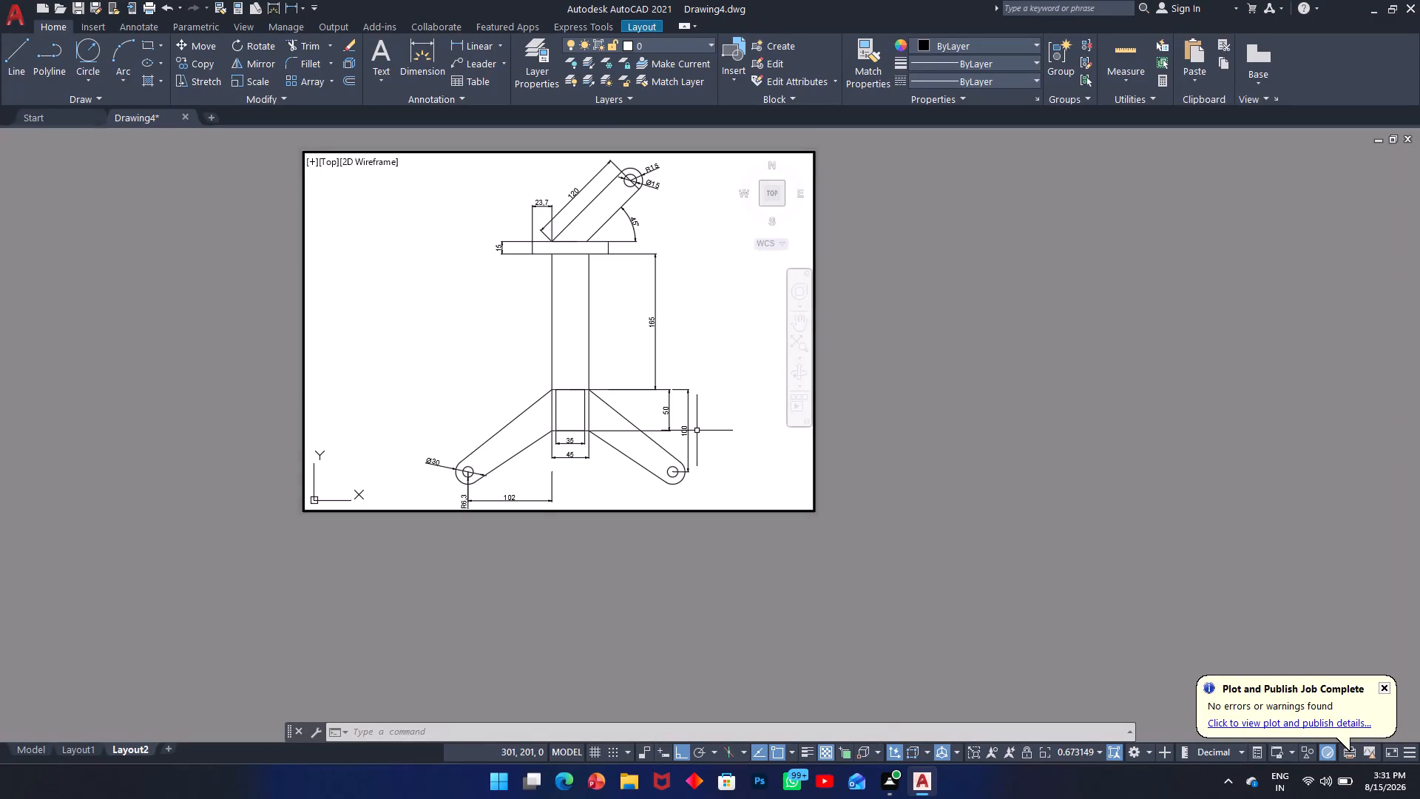
middle_click_drag(609, 389, 592, 382)
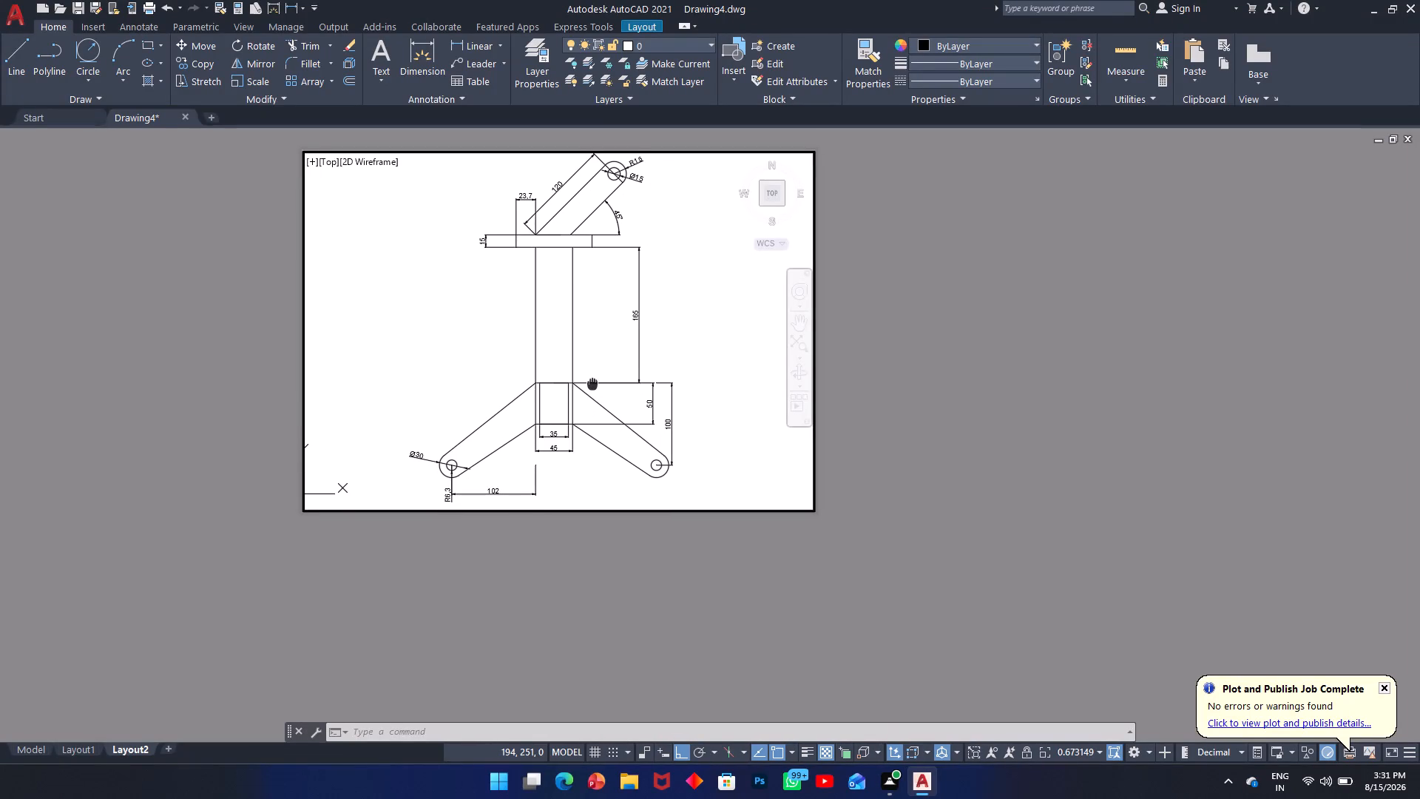
middle_click_drag(592, 382, 592, 386)
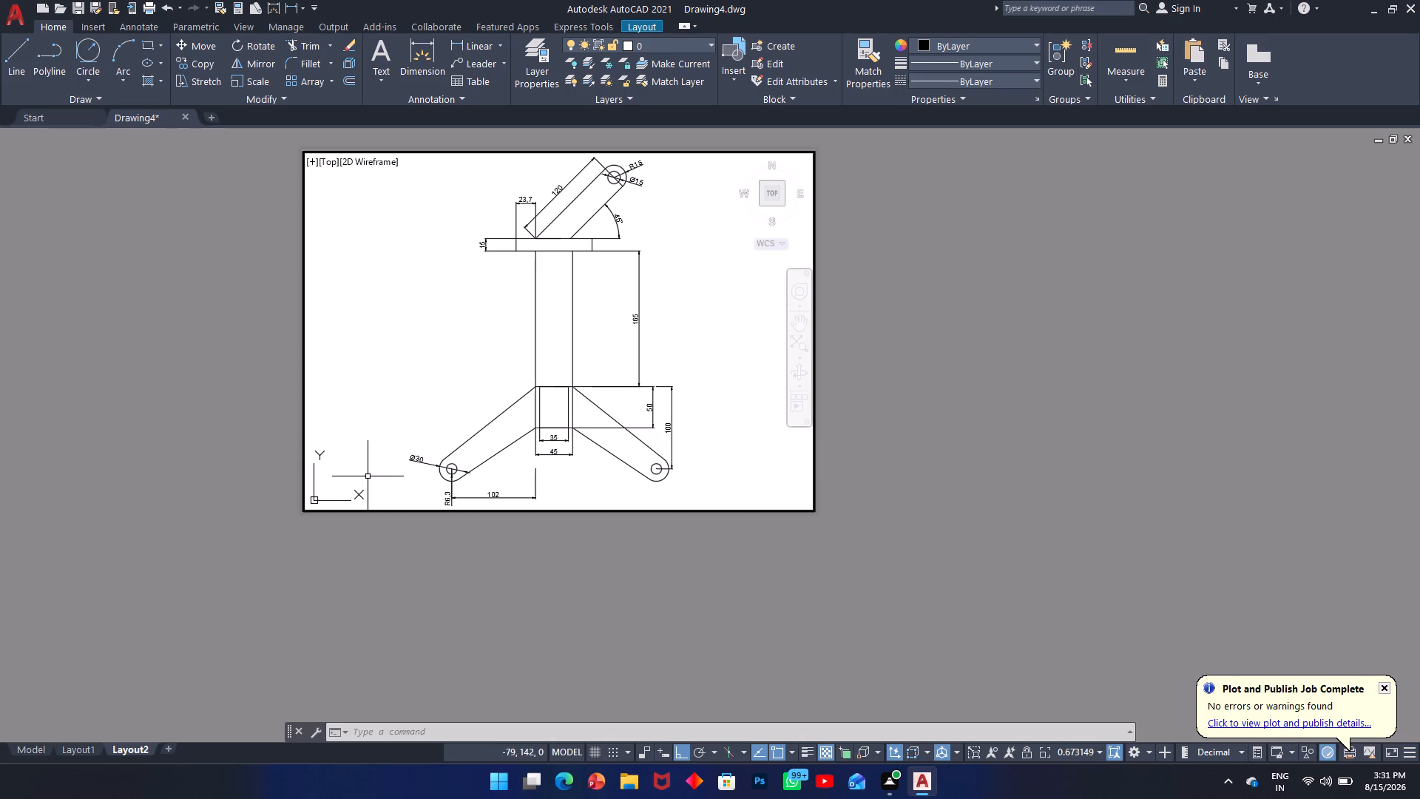
Preview the full Layout2 plot, close the preview and proceed with plotting to a PDF file.
key("ctrl+p")
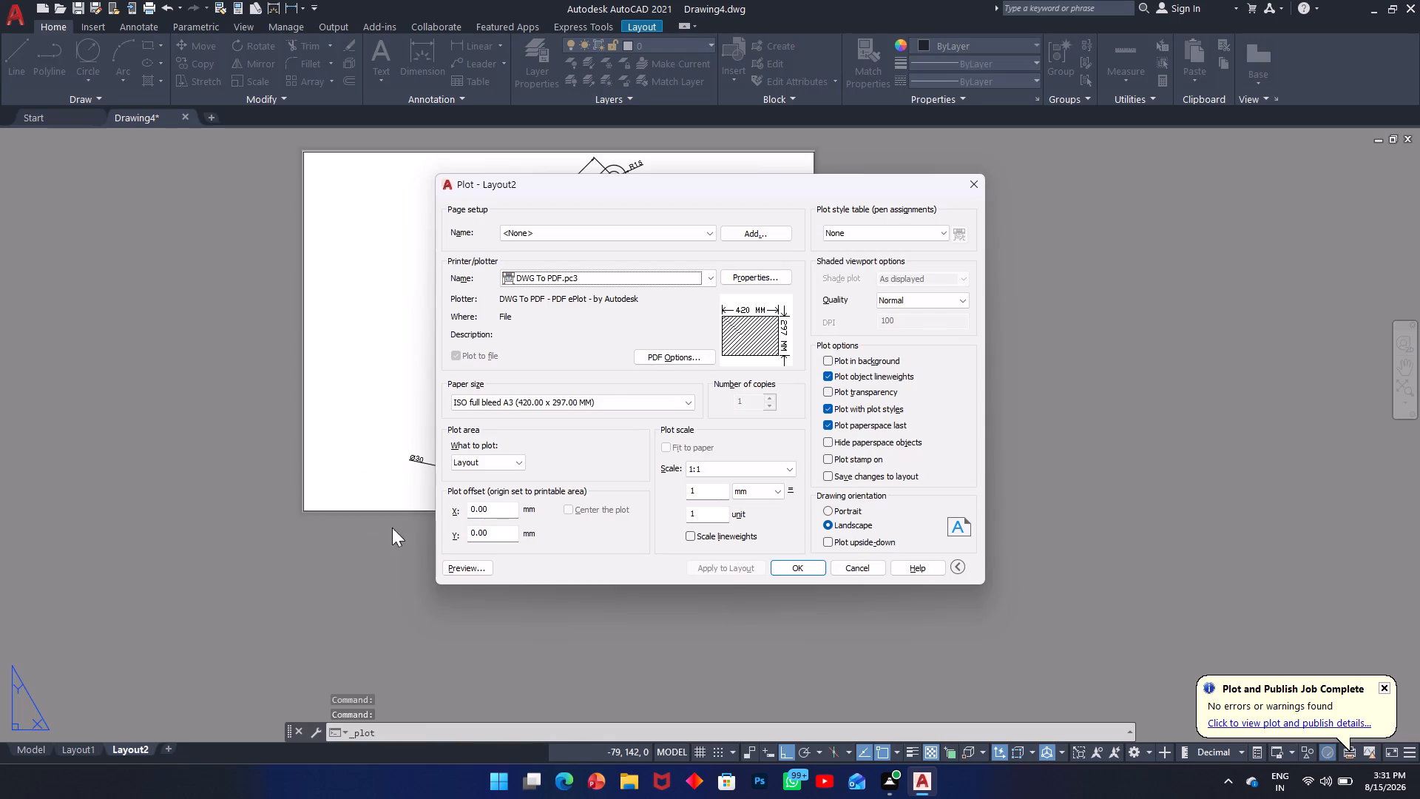
left_click(459, 570)
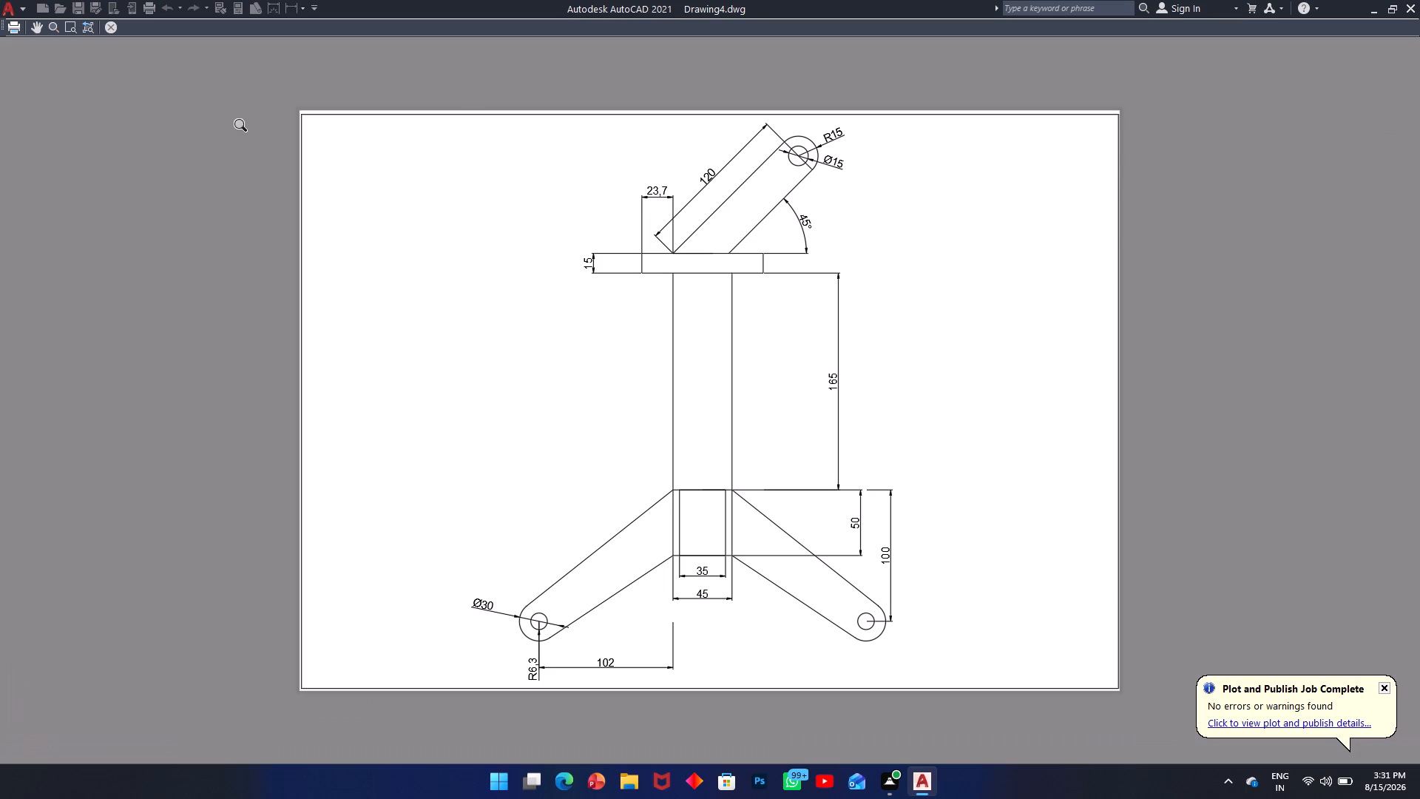
left_click(116, 31)
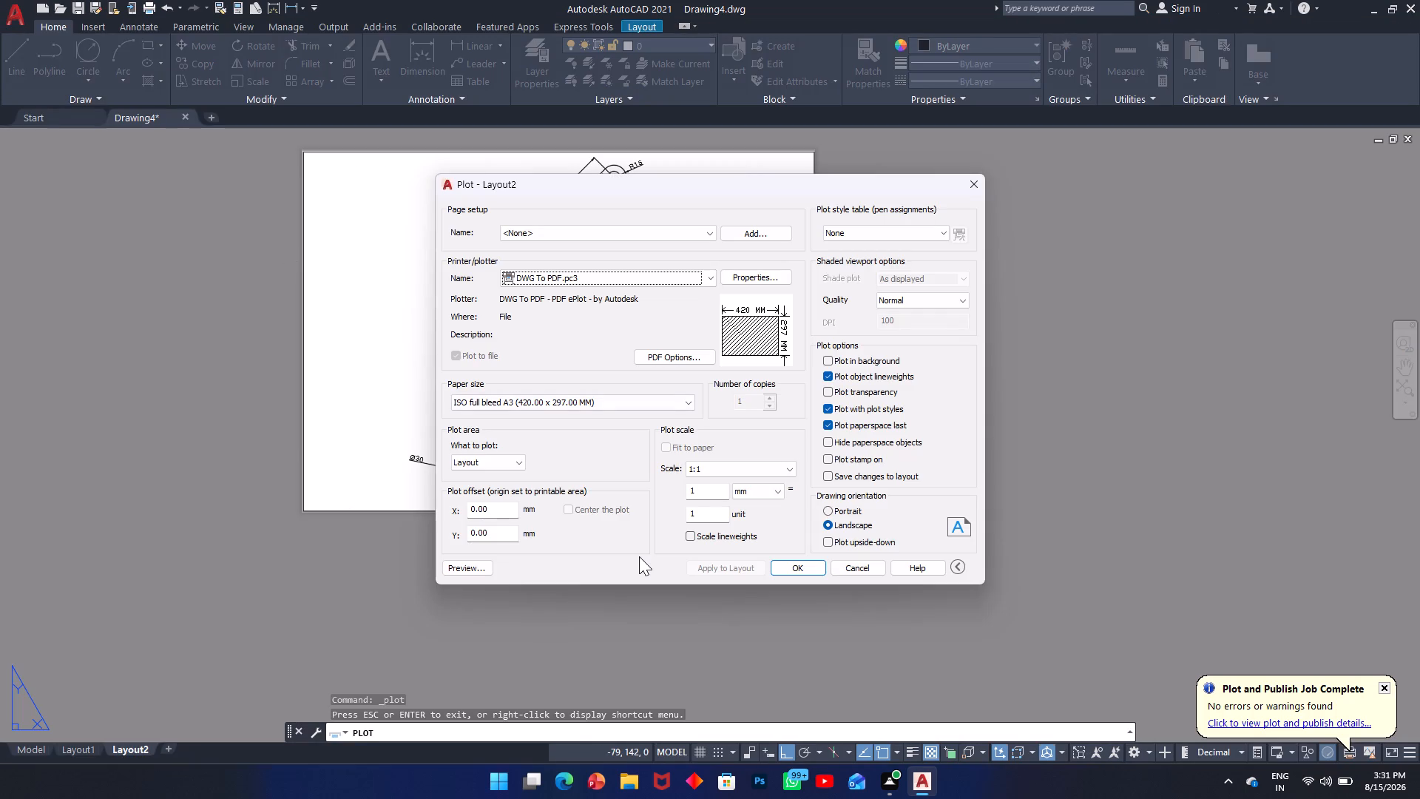
left_click(803, 568)
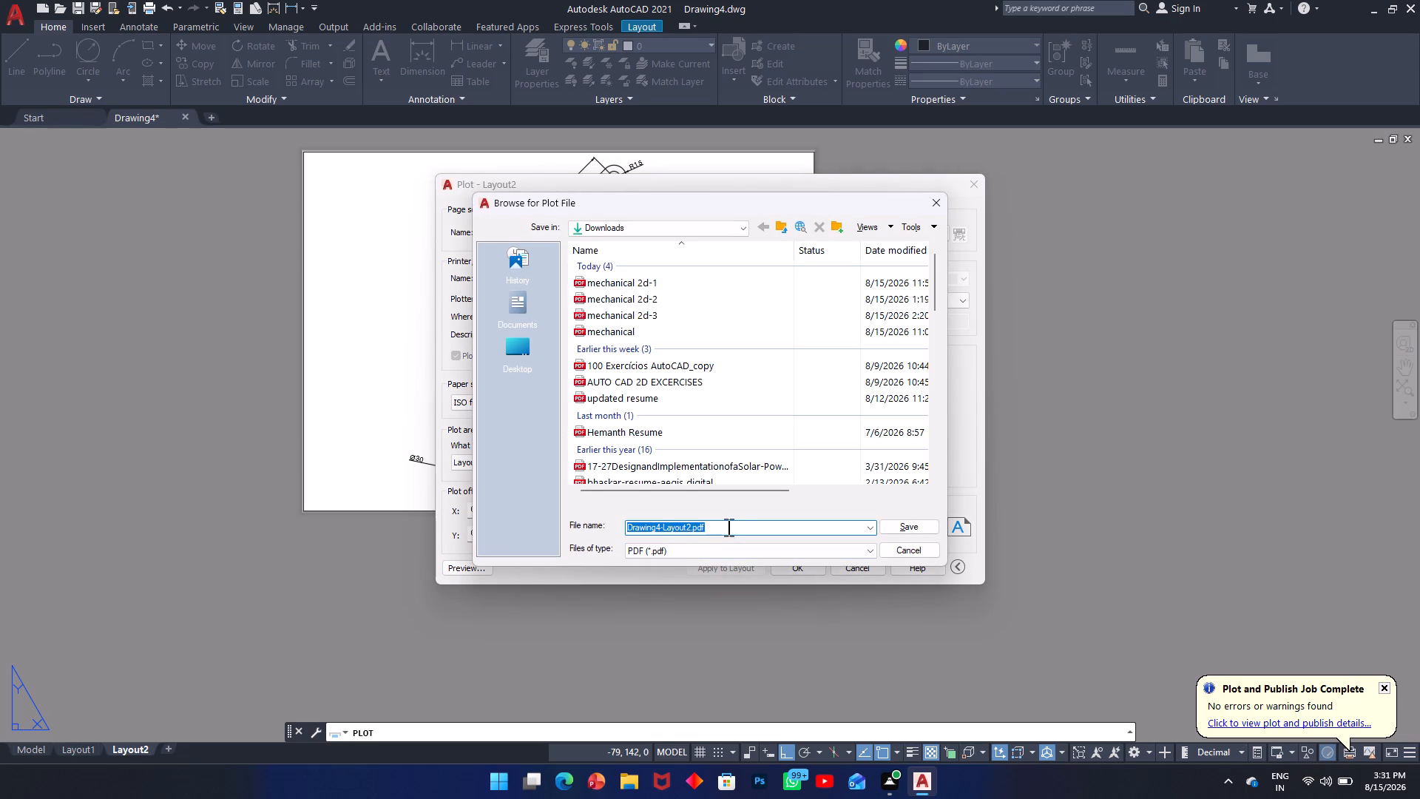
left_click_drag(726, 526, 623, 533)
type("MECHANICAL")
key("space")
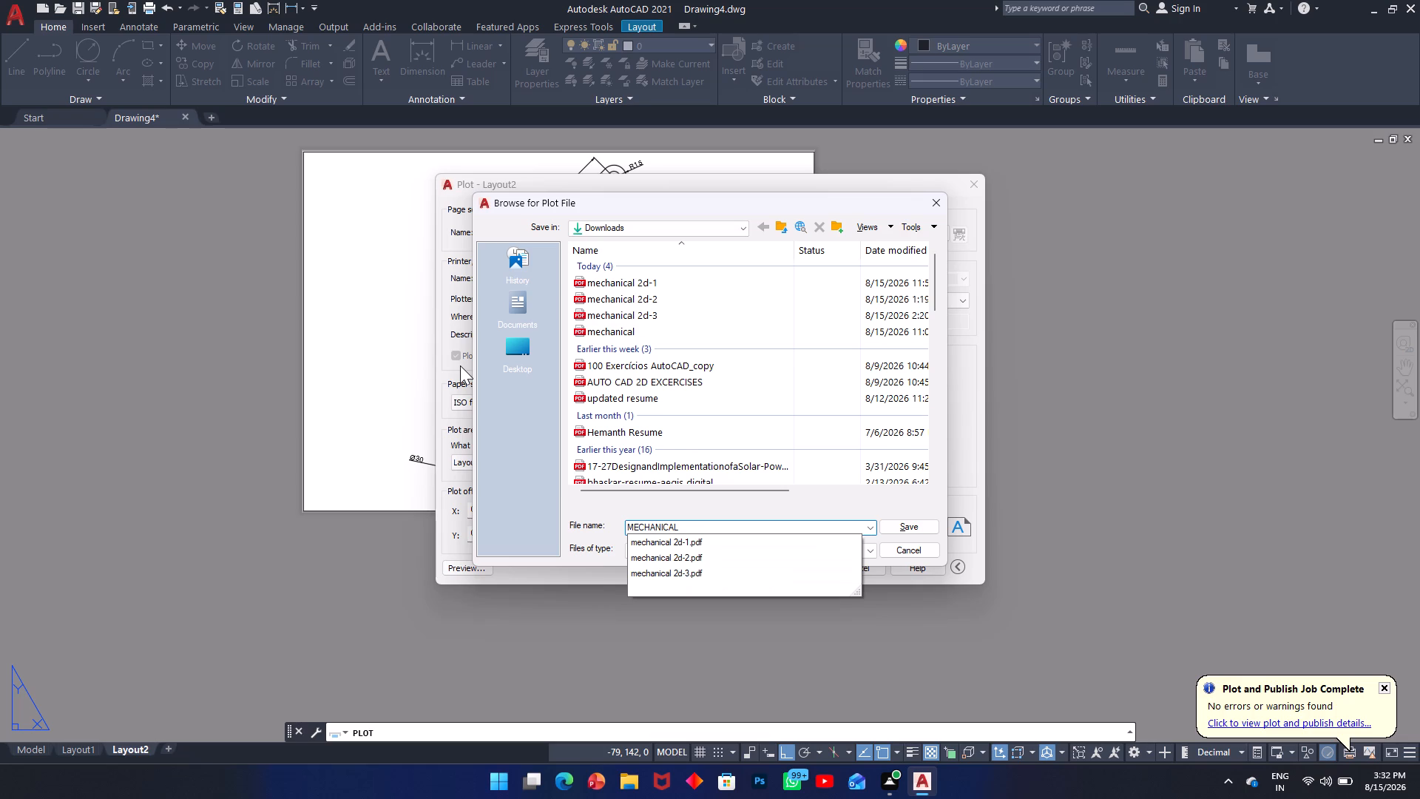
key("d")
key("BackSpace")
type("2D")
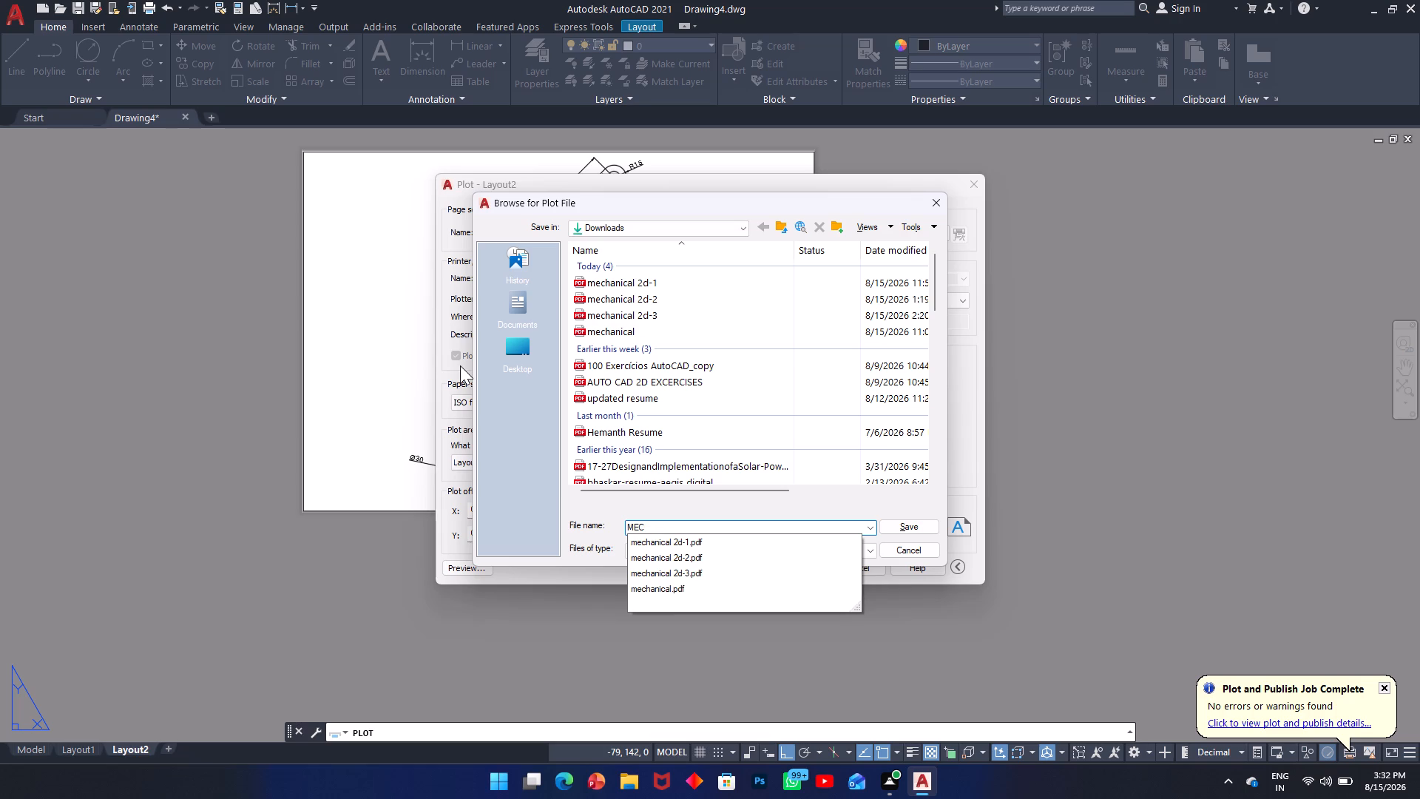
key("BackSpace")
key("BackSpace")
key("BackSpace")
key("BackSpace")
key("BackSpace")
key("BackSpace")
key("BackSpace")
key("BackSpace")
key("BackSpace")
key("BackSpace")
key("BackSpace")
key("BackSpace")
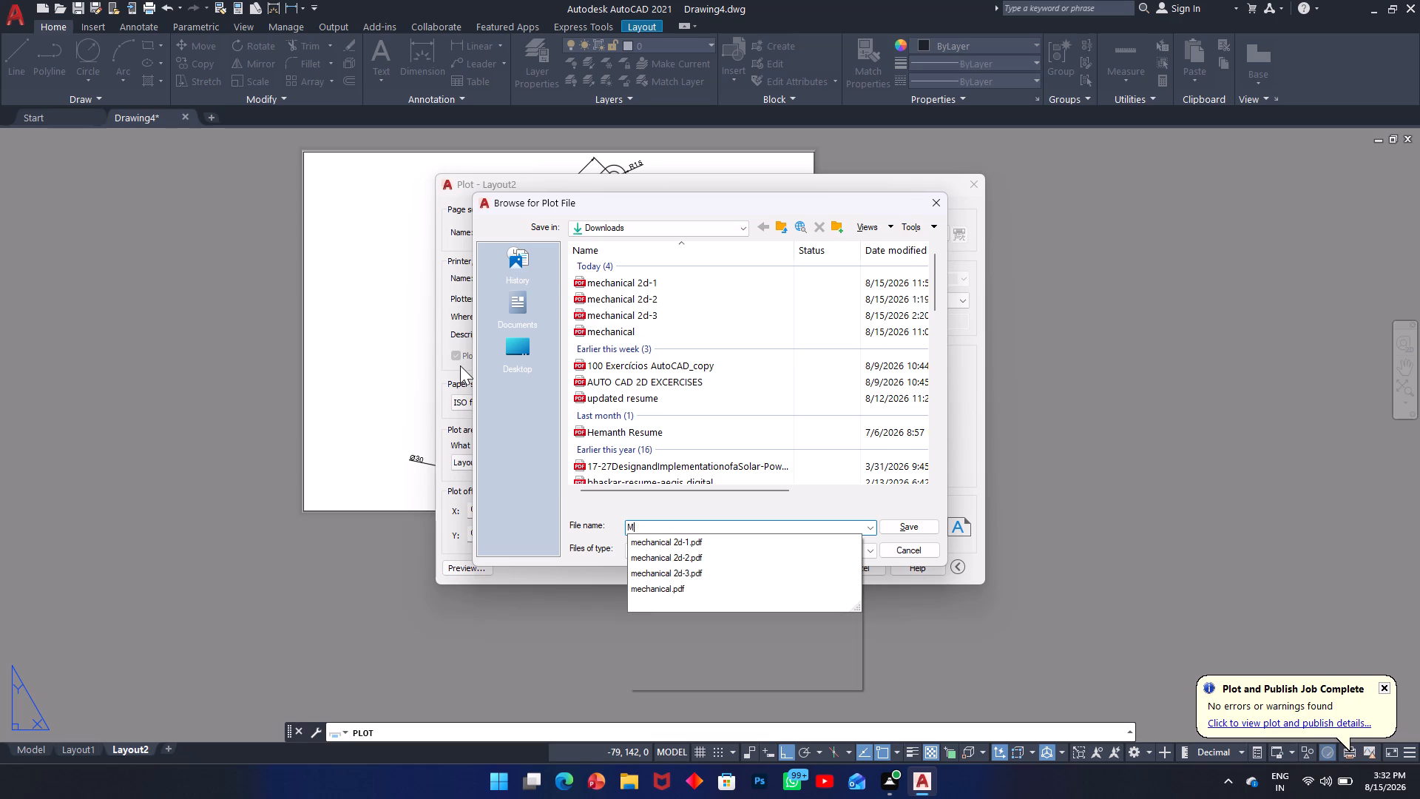
Save the plot as a PDF named mechanical 2d-4 in Downloads, and close the resulting PDF in Microsoft Edge.
type("mechan")
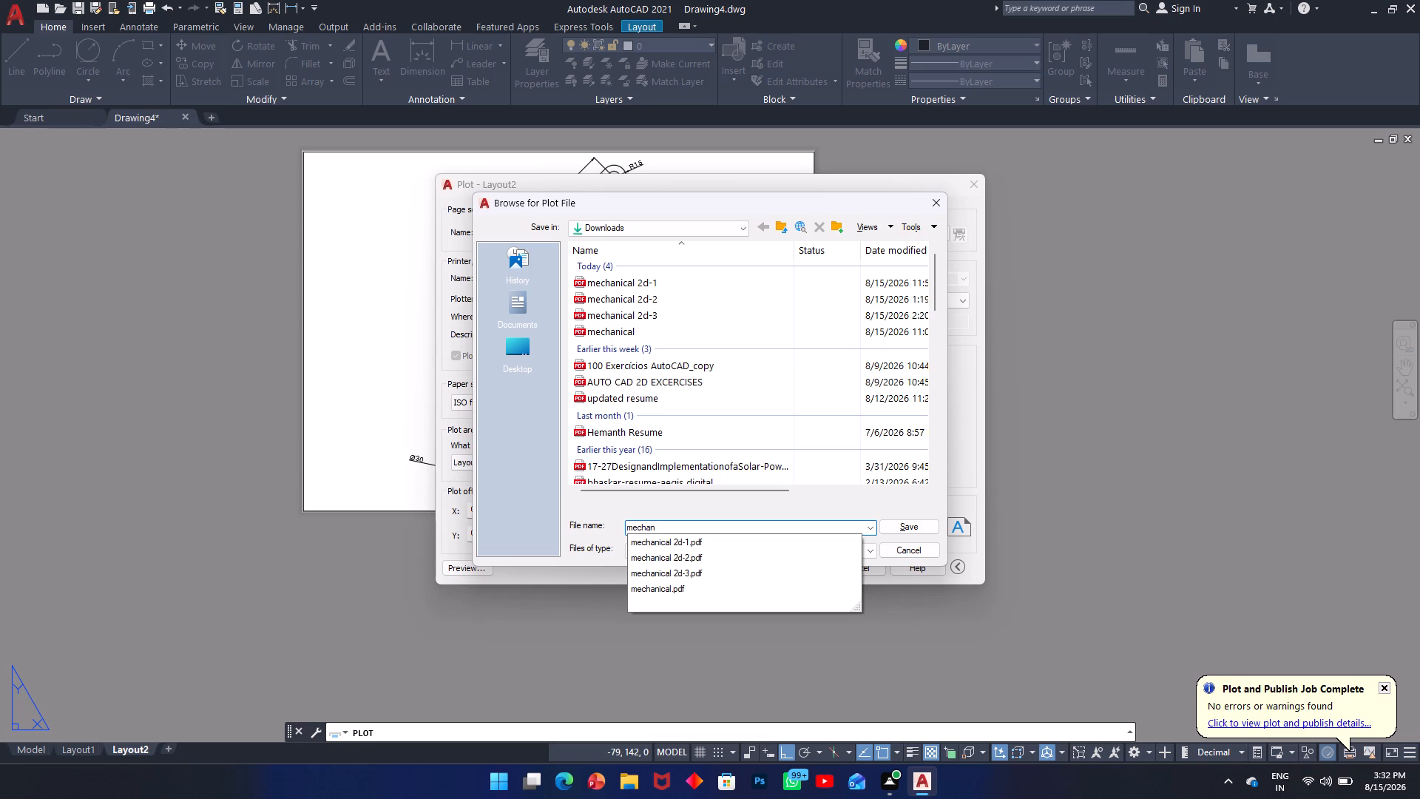
type("ical")
key("space")
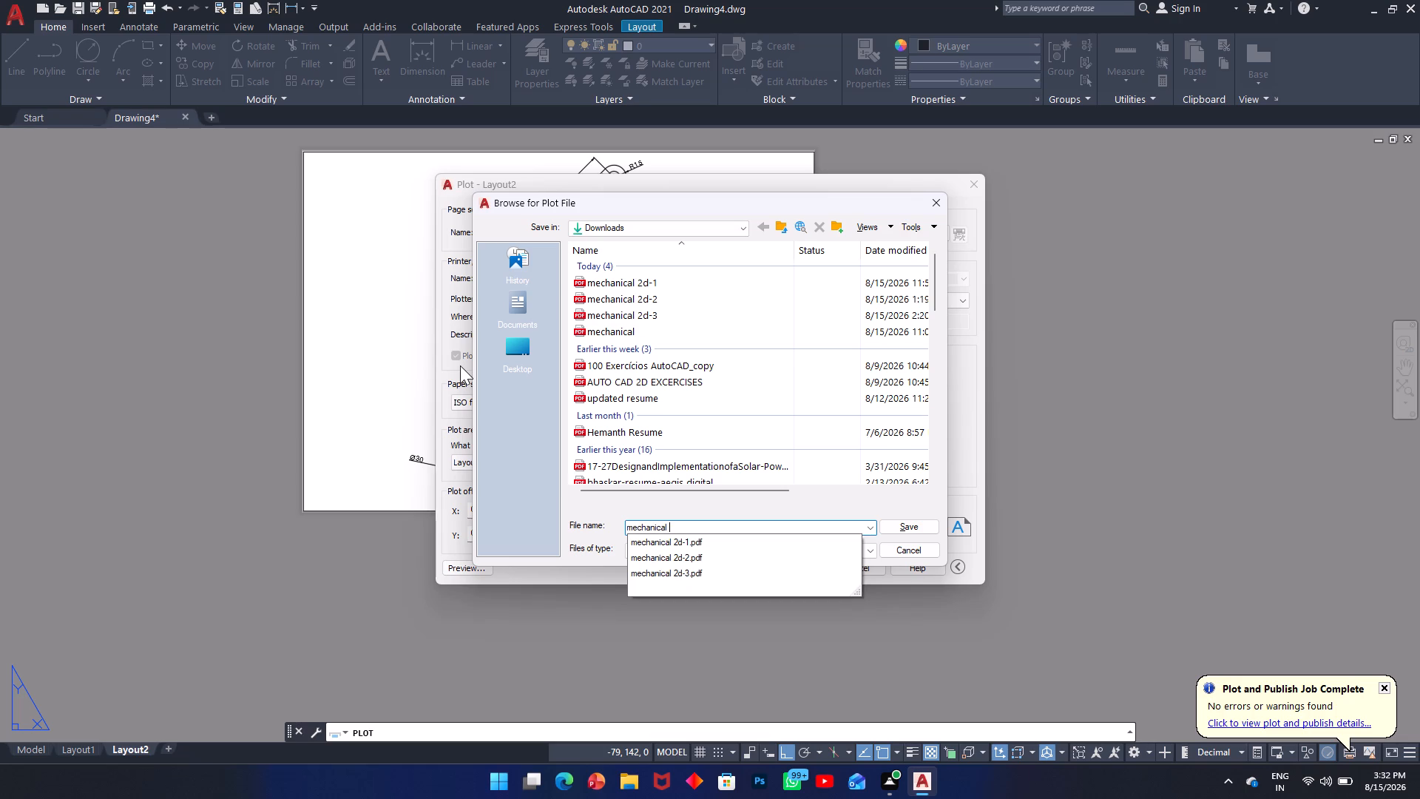
type("2d")
key("minus")
key("4")
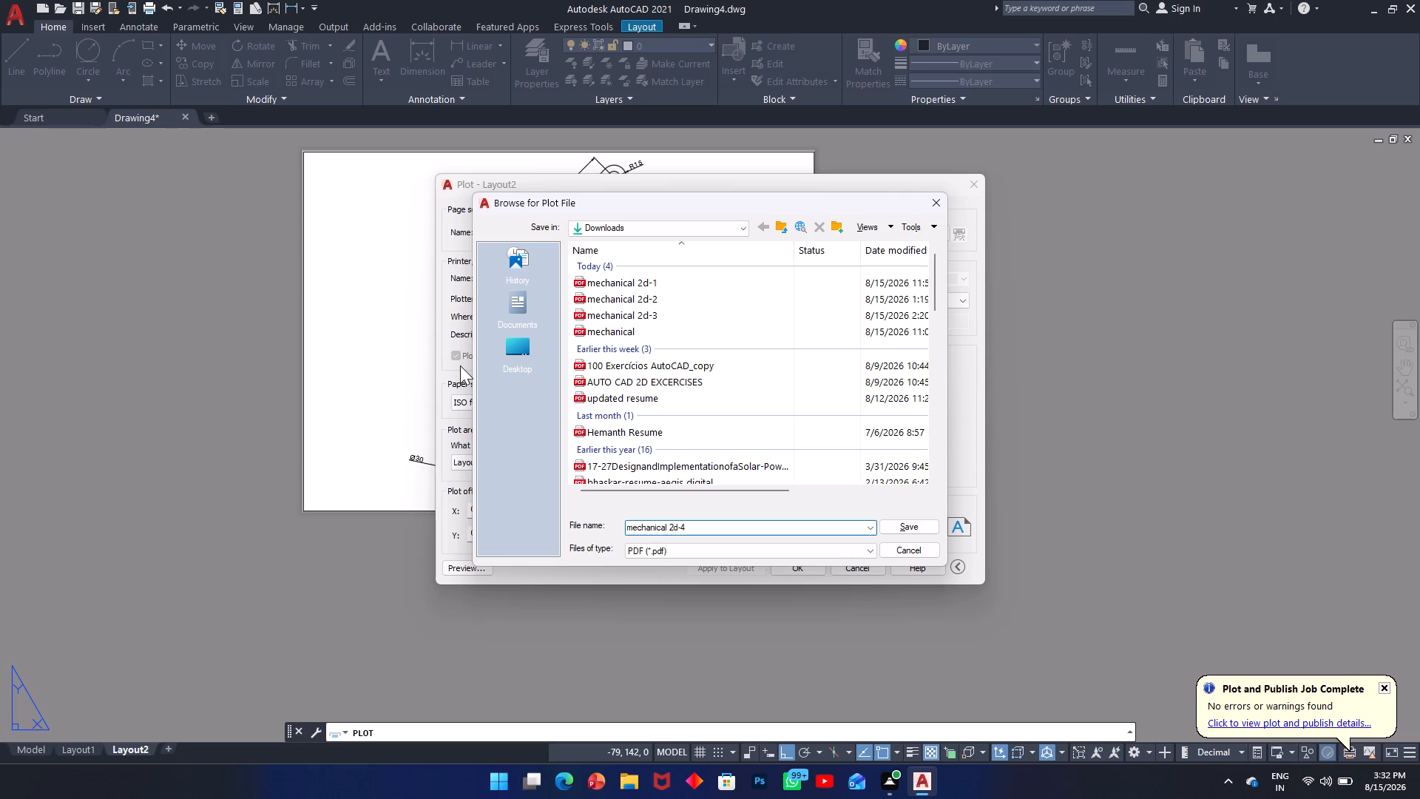
left_click(922, 527)
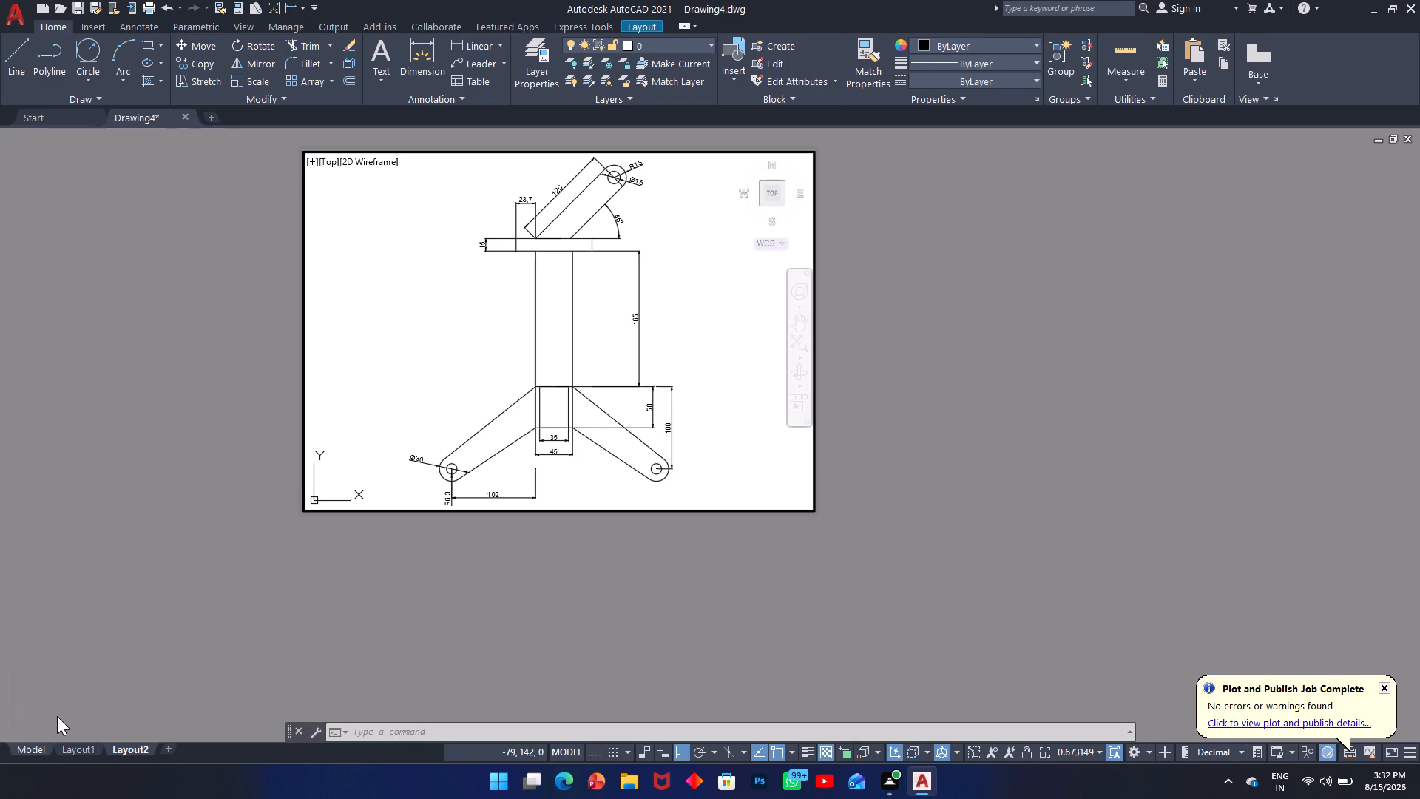
left_click(1408, 19)
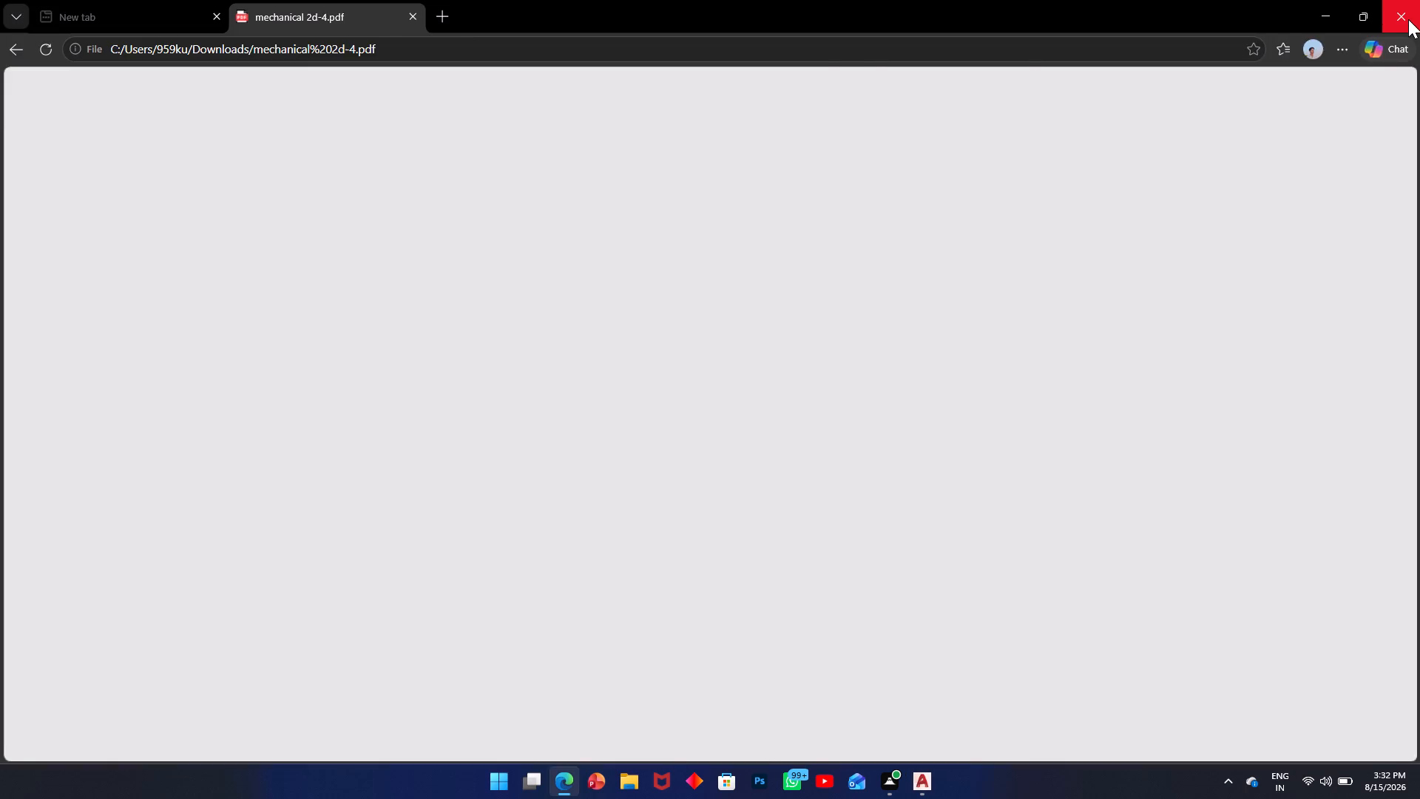
Return to model space in AutoCAD and save the drawing as mechanical 2d-4 in Downloads, in AutoCAD 2018 DWG format.
left_click(30, 748)
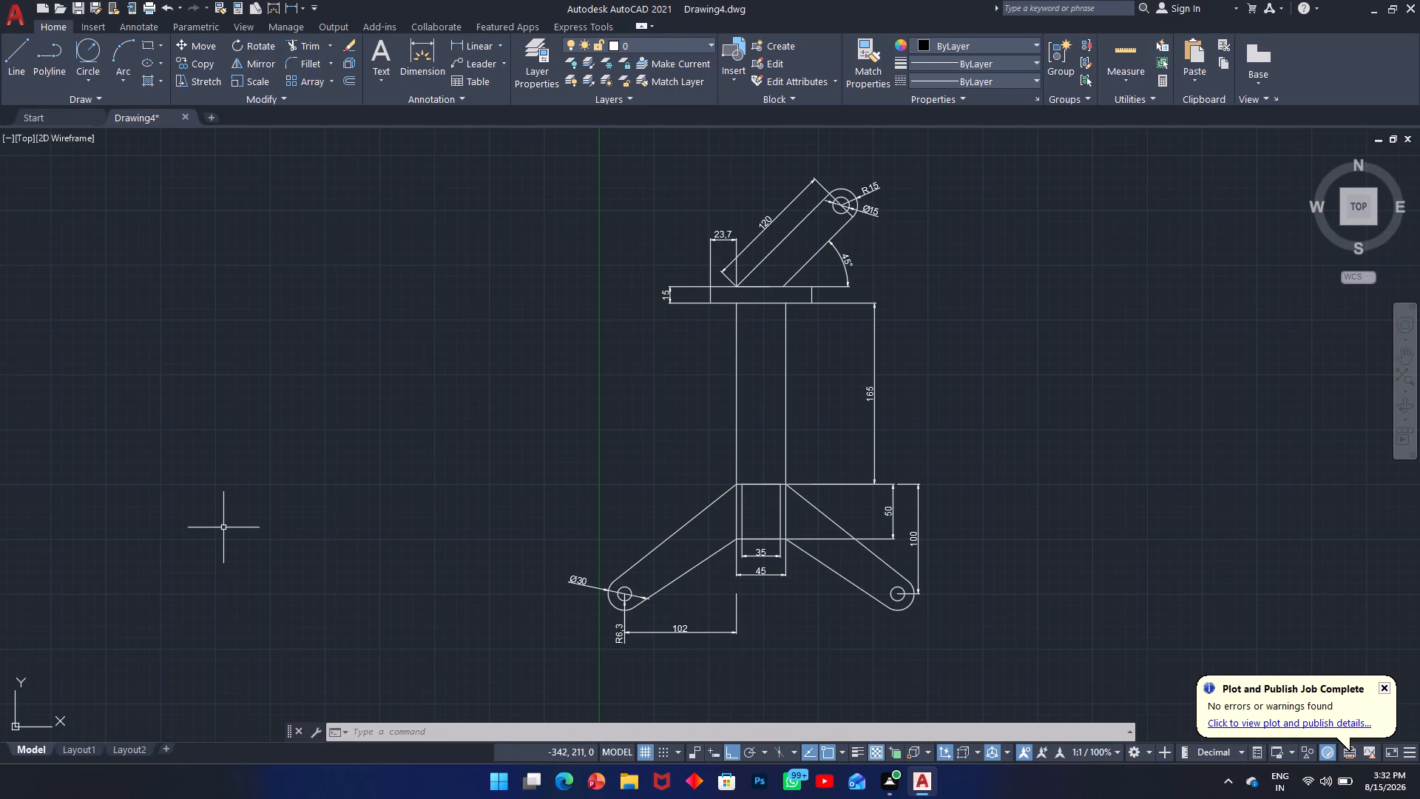
key("ctrl+s")
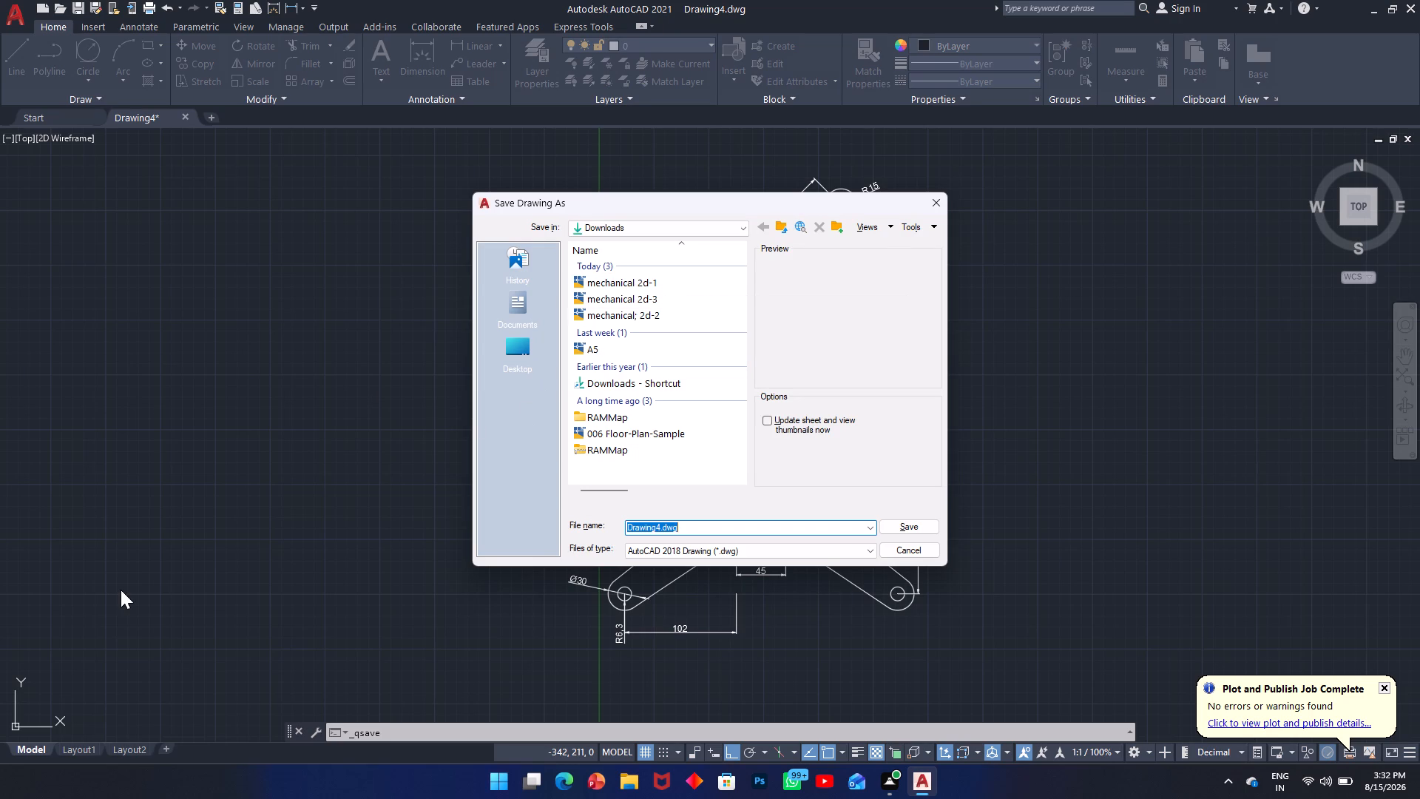
type("mecg")
key("BackSpace")
type("hanical")
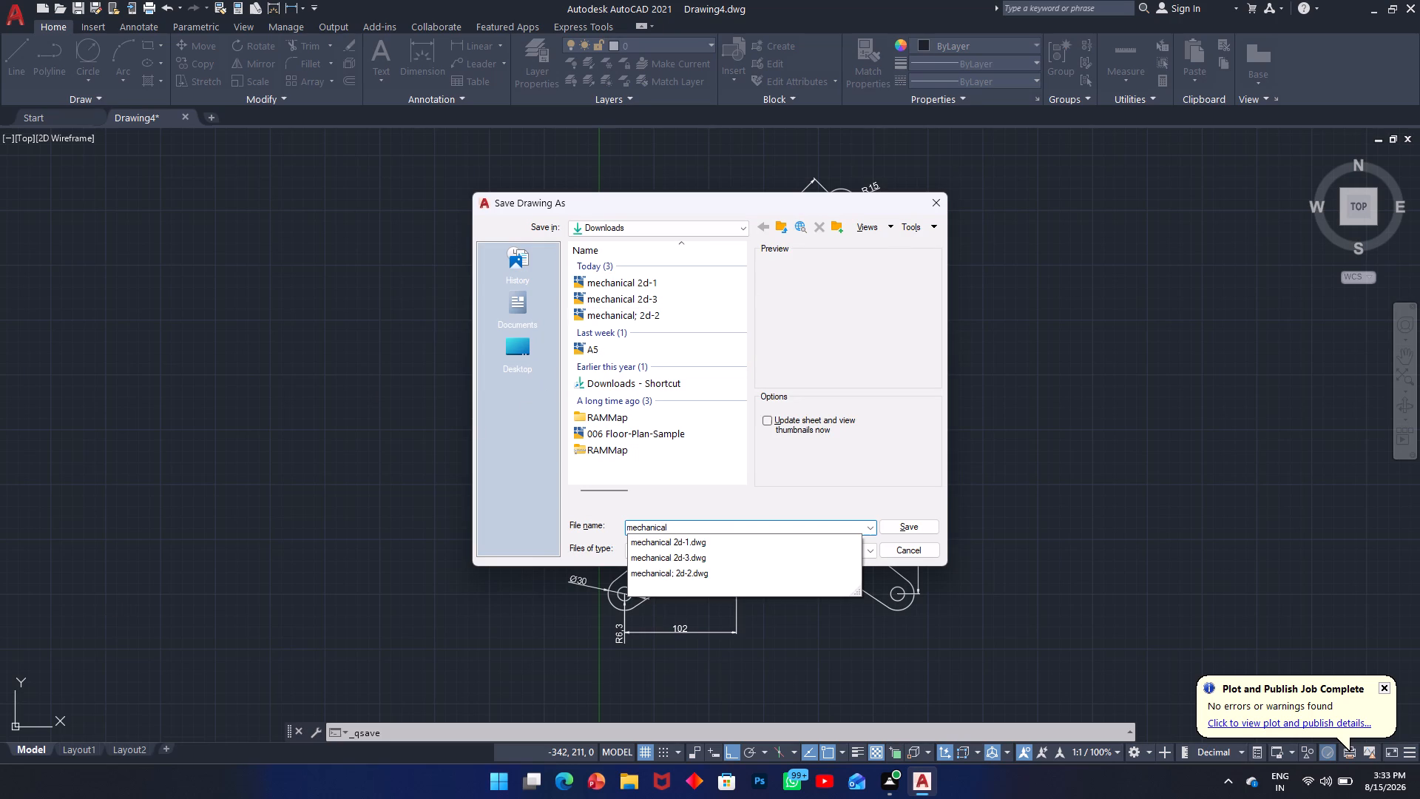
key("space")
type("2d")
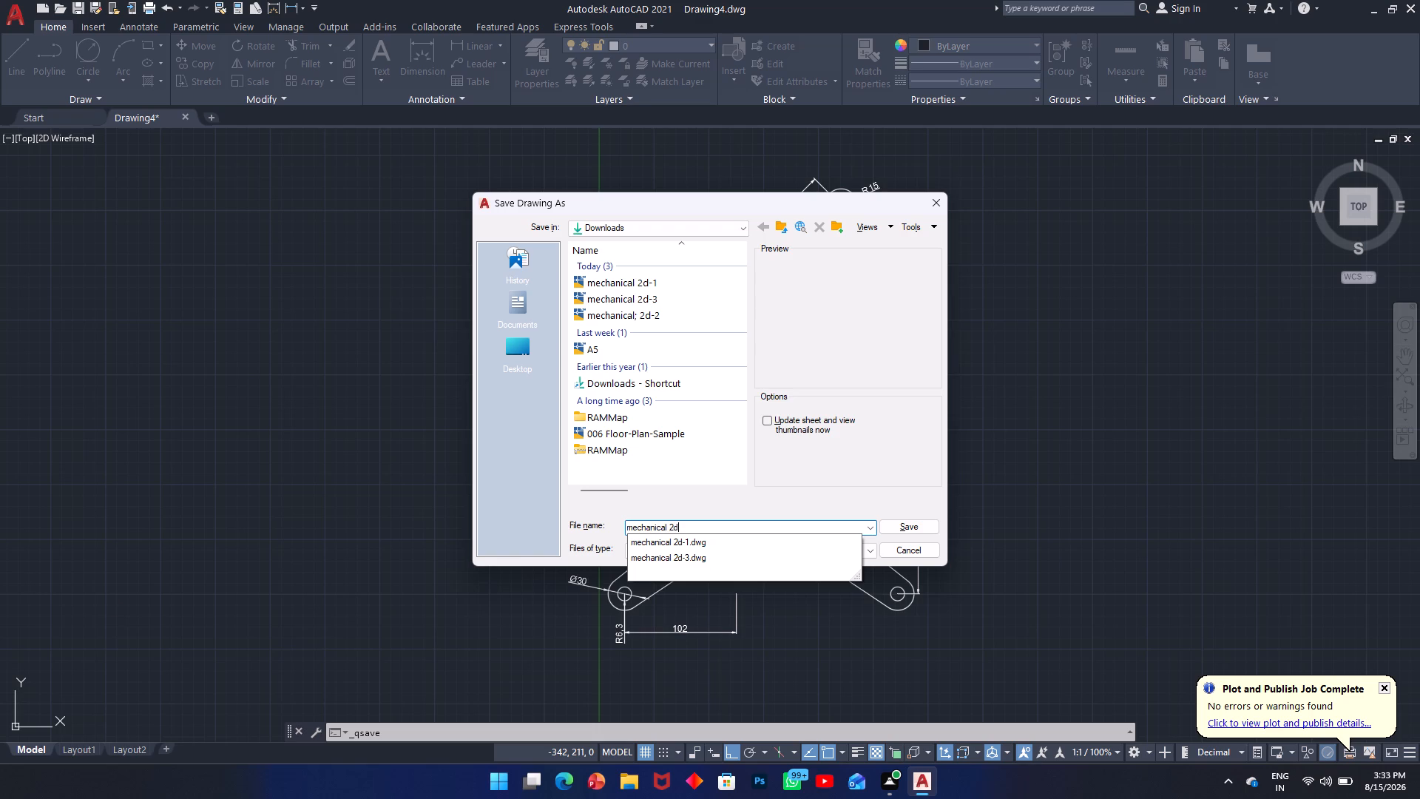
key("minus")
key("4")
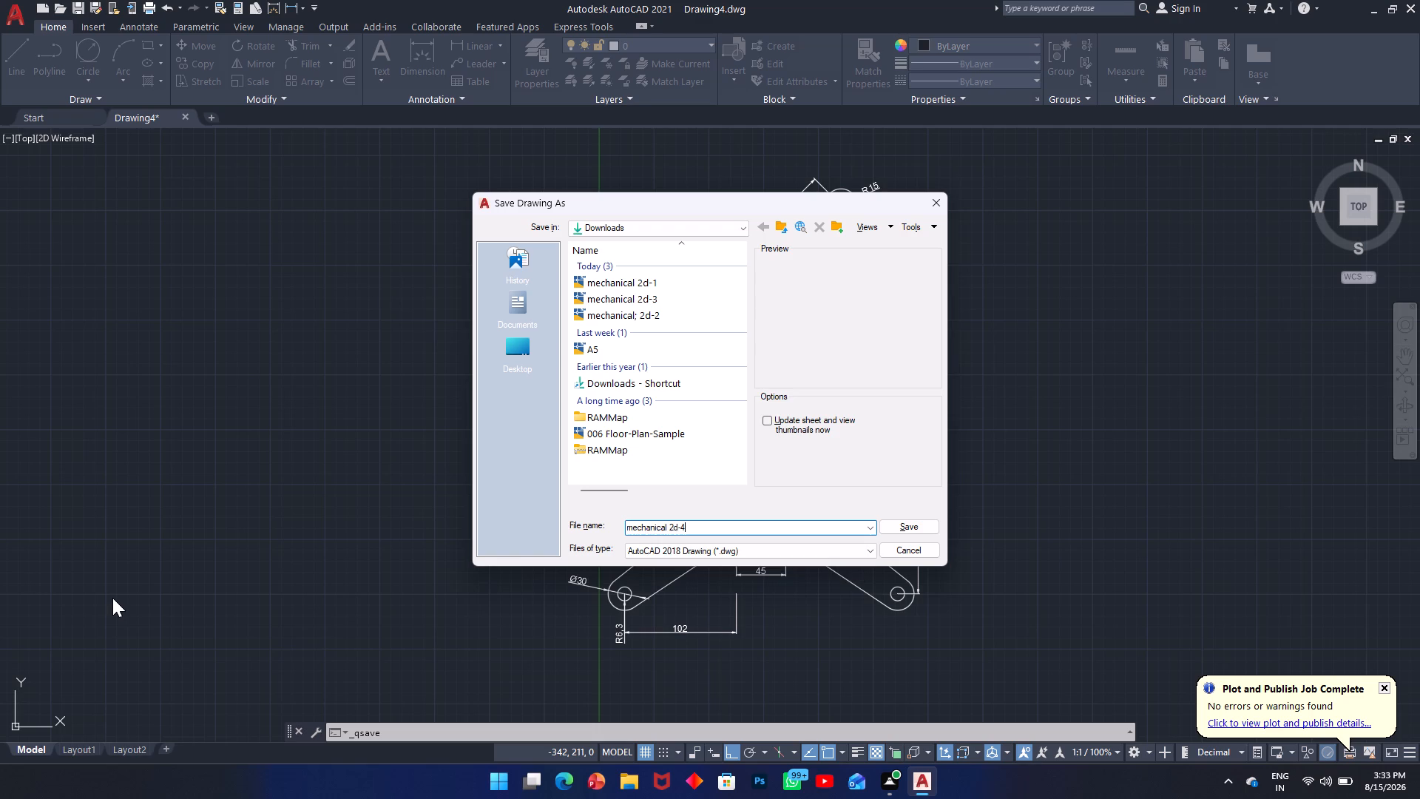
left_click(904, 527)
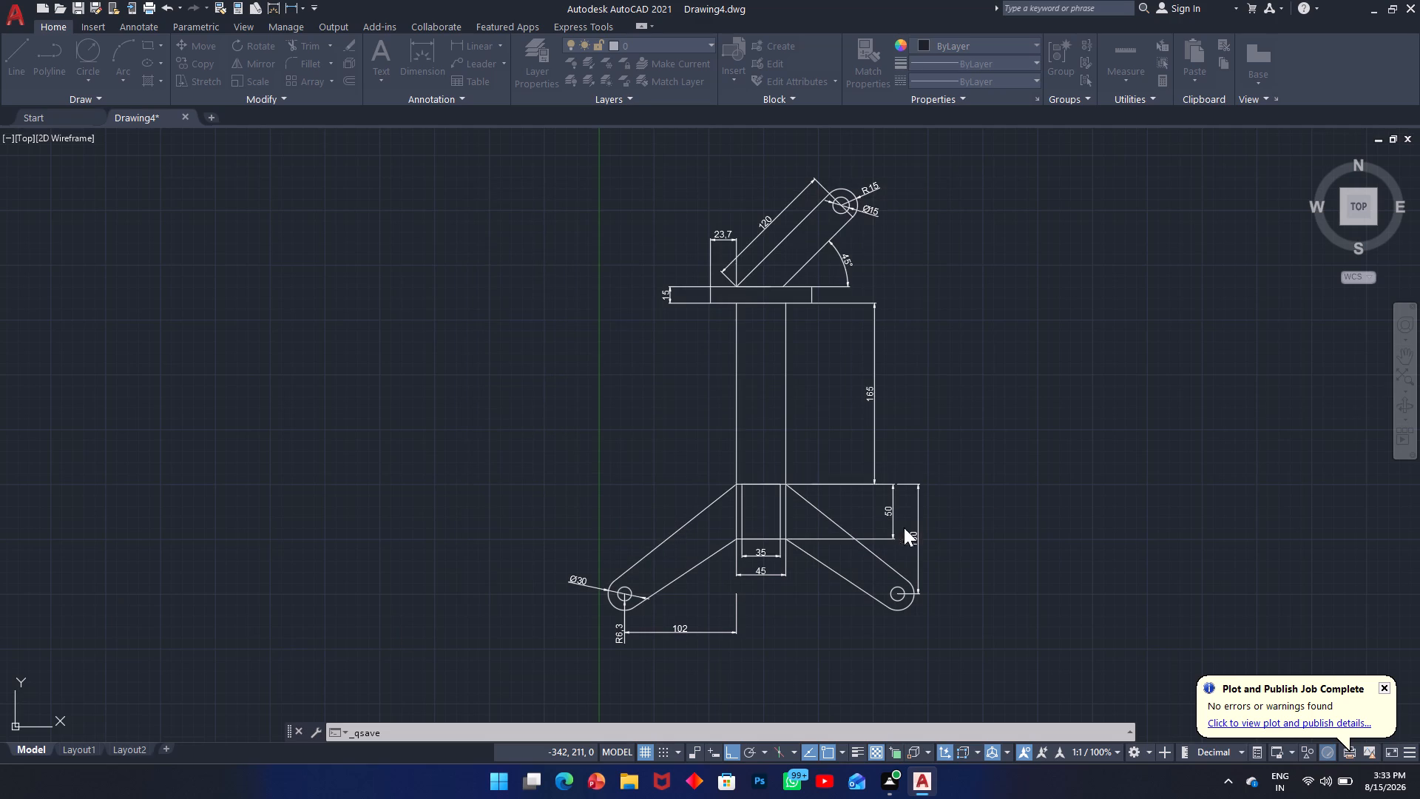